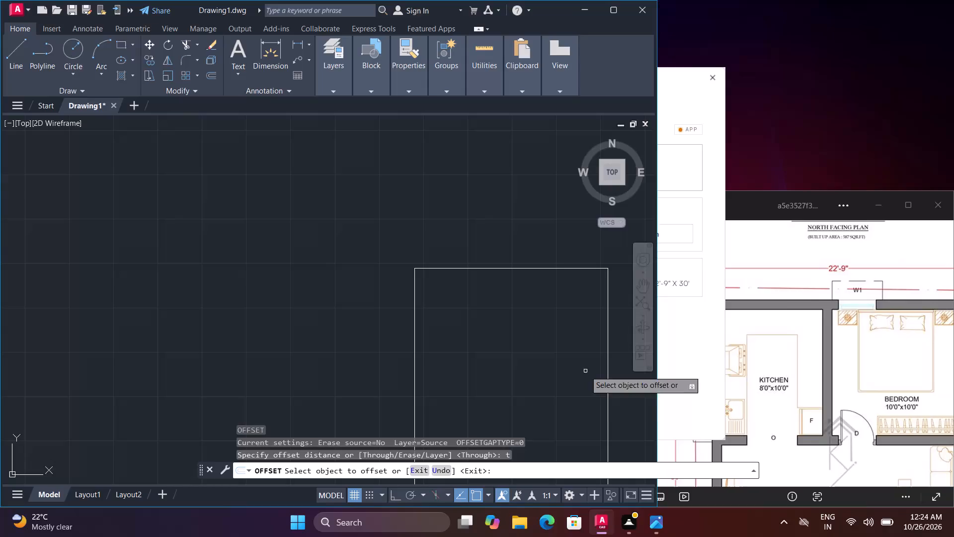
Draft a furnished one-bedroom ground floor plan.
Offset the top edge of the plot outline 1' inward.
middle_click_drag(579, 397, 530, 297)
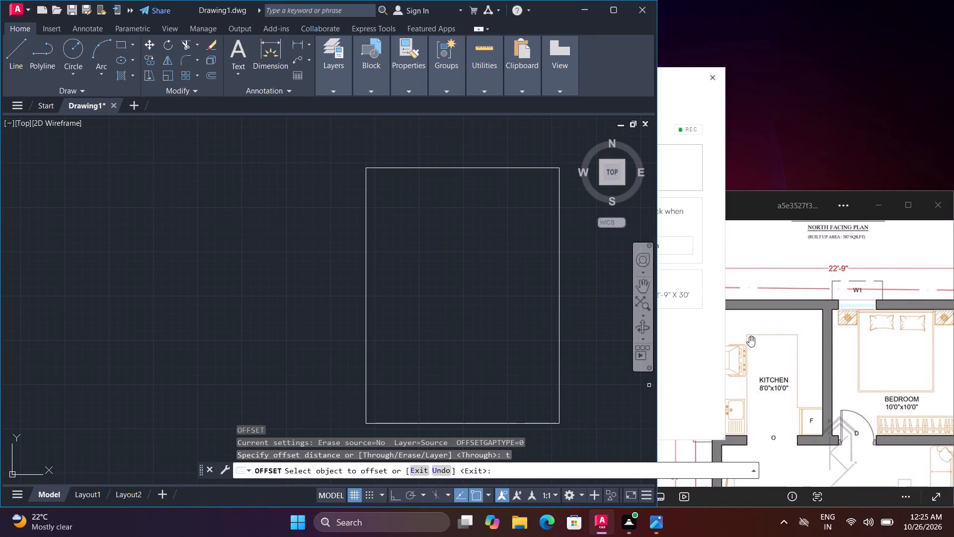
left_click(758, 339)
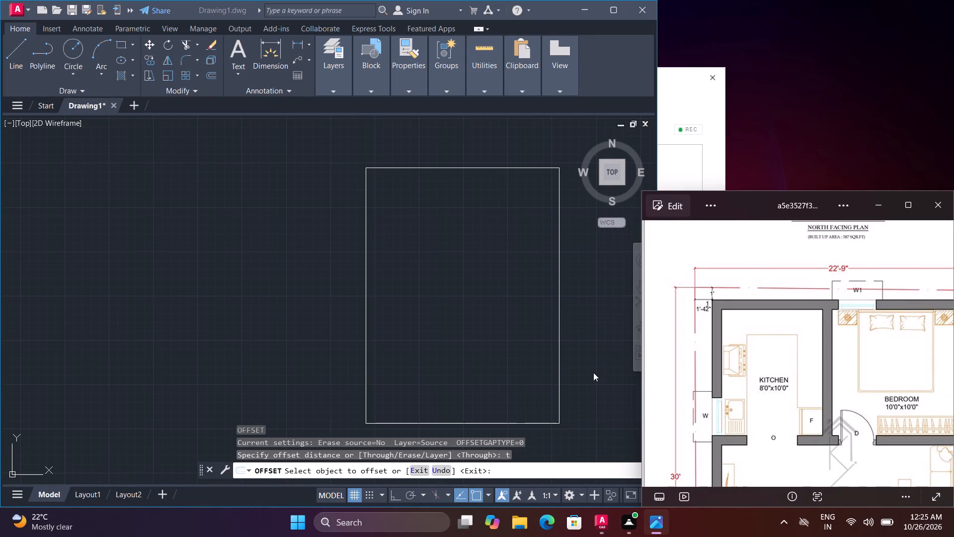
left_click(543, 400)
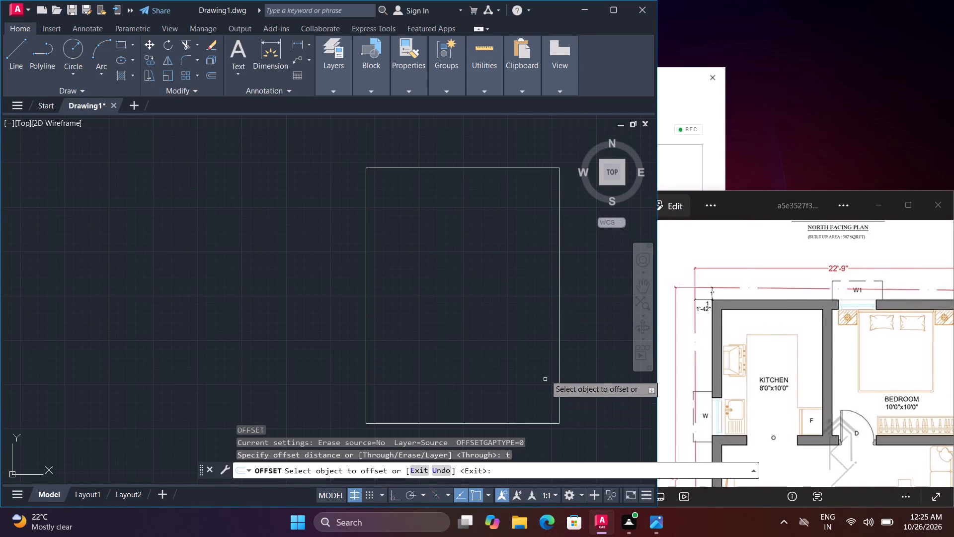
left_click(507, 167)
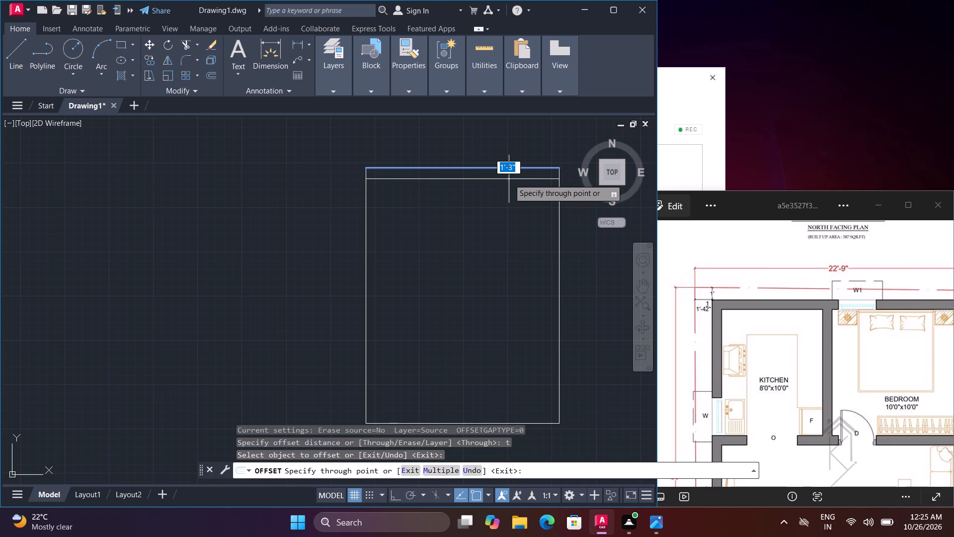
type("1'")
key("Return")
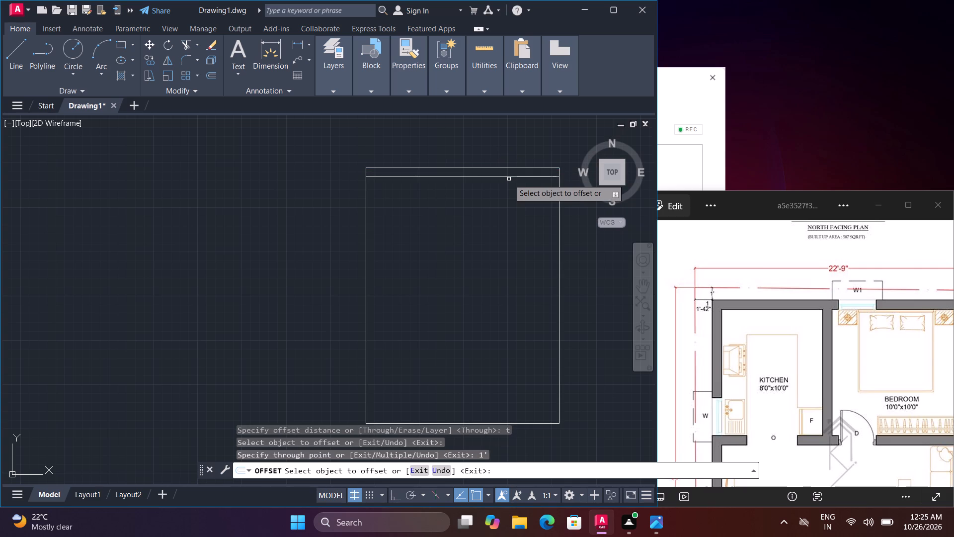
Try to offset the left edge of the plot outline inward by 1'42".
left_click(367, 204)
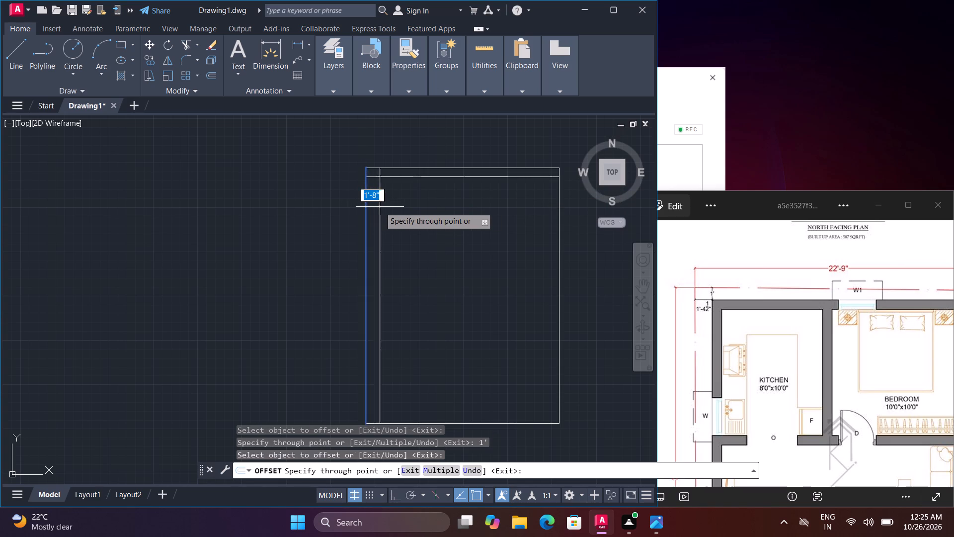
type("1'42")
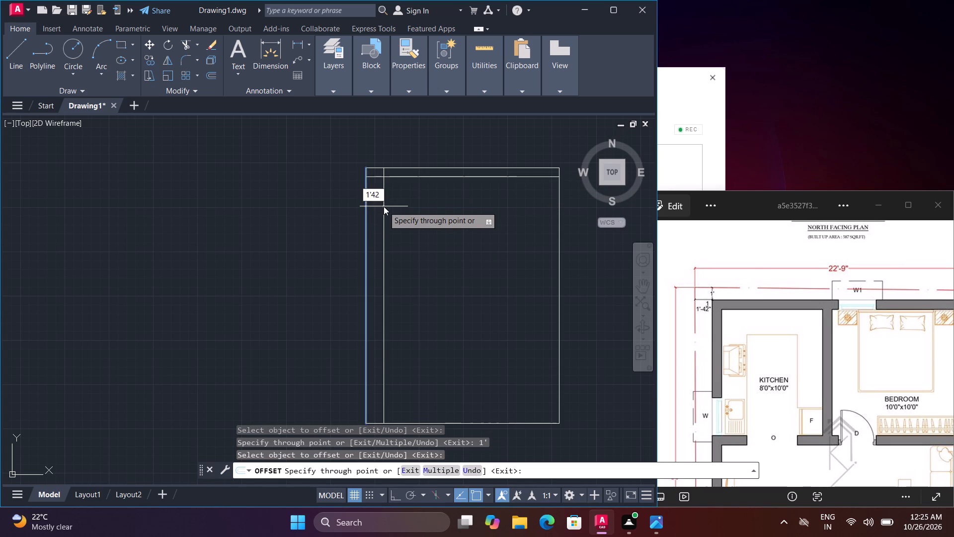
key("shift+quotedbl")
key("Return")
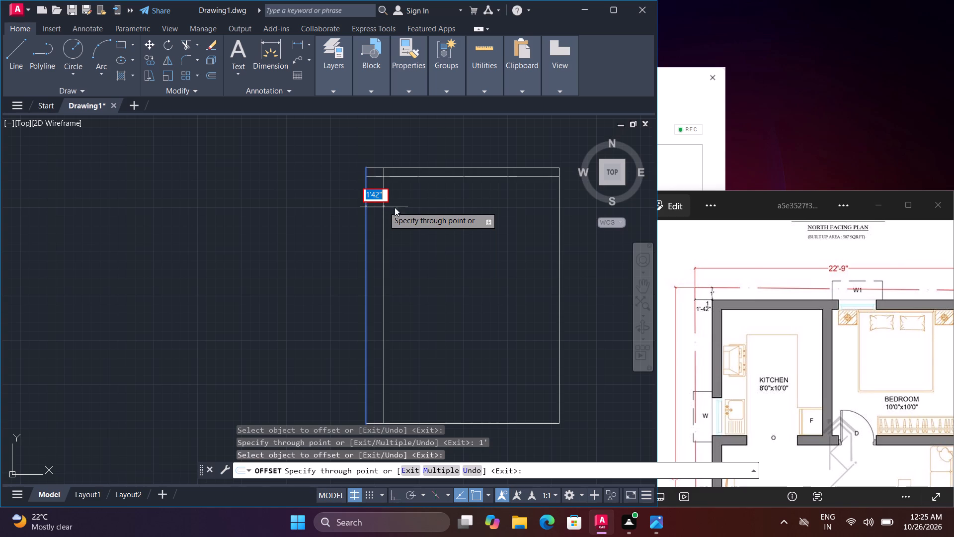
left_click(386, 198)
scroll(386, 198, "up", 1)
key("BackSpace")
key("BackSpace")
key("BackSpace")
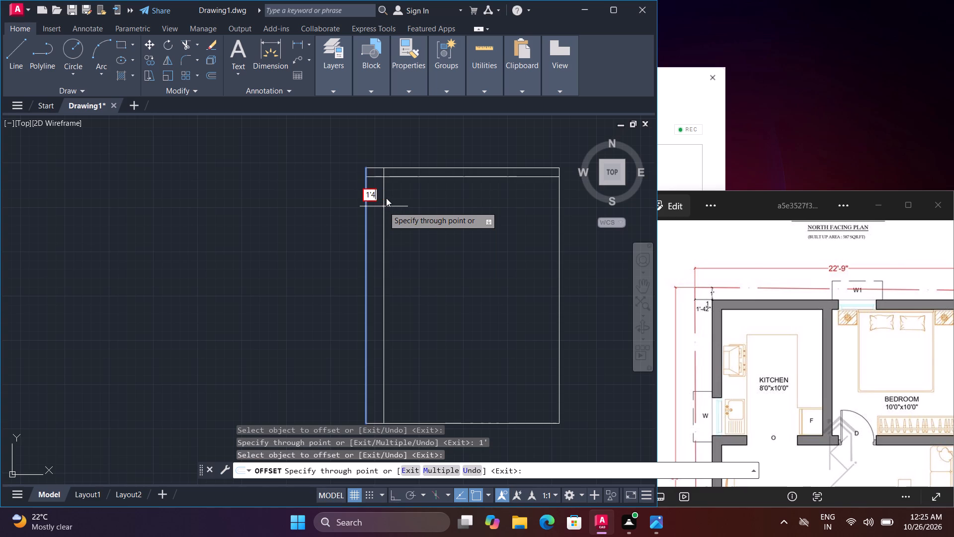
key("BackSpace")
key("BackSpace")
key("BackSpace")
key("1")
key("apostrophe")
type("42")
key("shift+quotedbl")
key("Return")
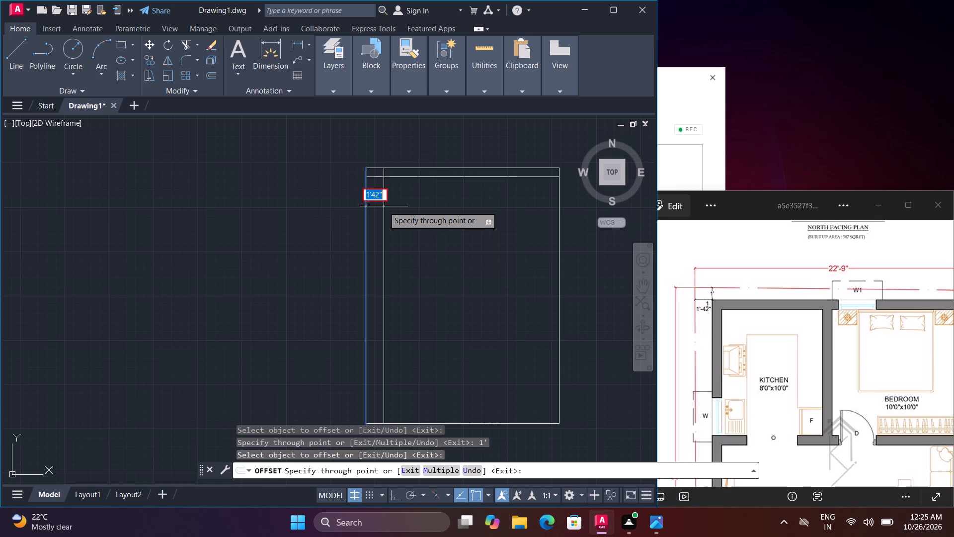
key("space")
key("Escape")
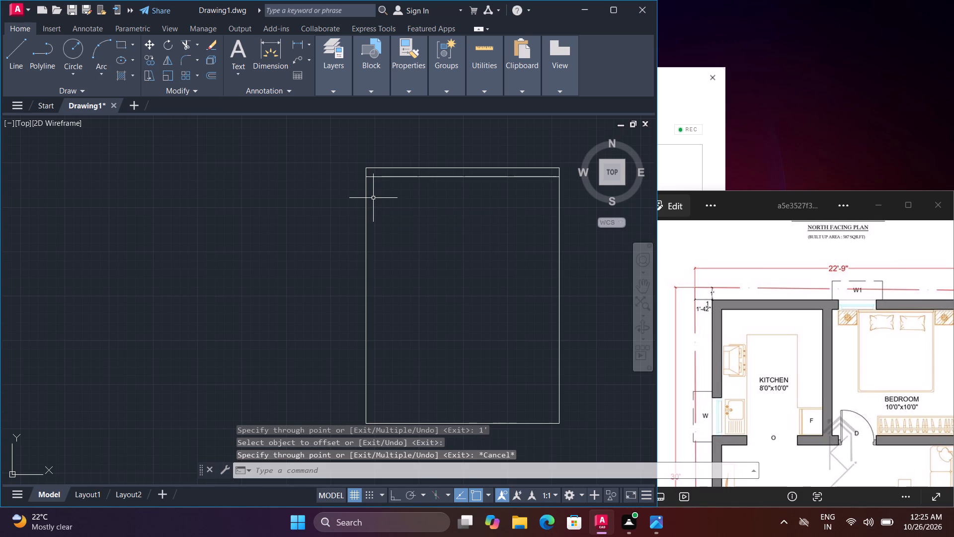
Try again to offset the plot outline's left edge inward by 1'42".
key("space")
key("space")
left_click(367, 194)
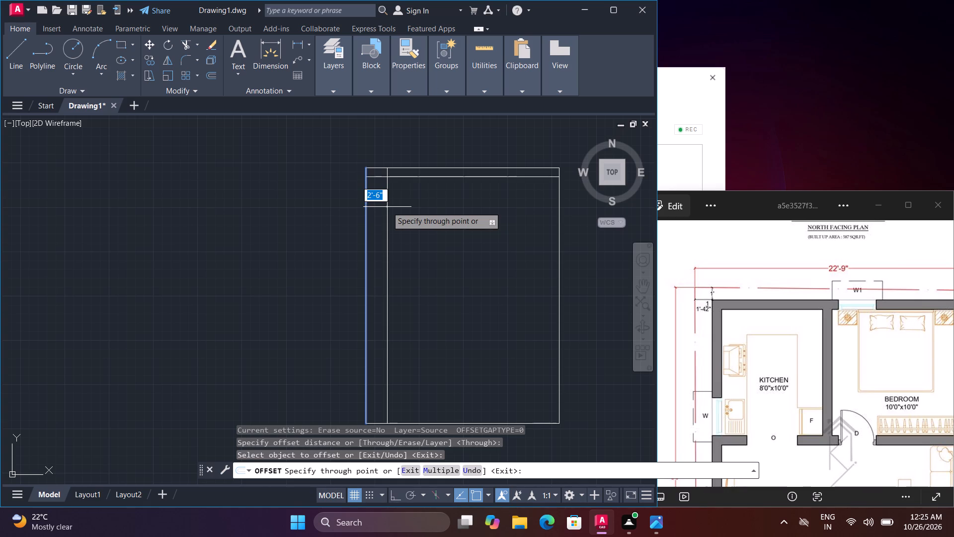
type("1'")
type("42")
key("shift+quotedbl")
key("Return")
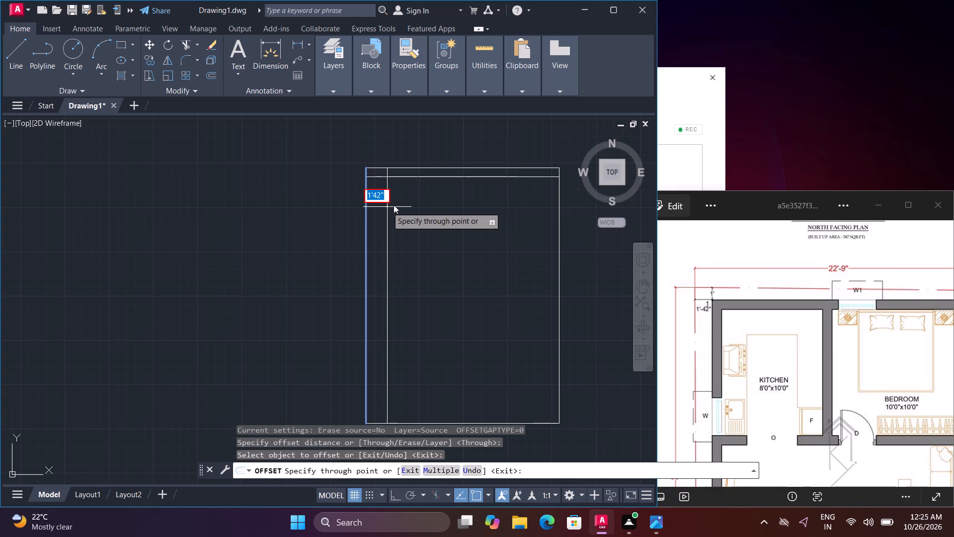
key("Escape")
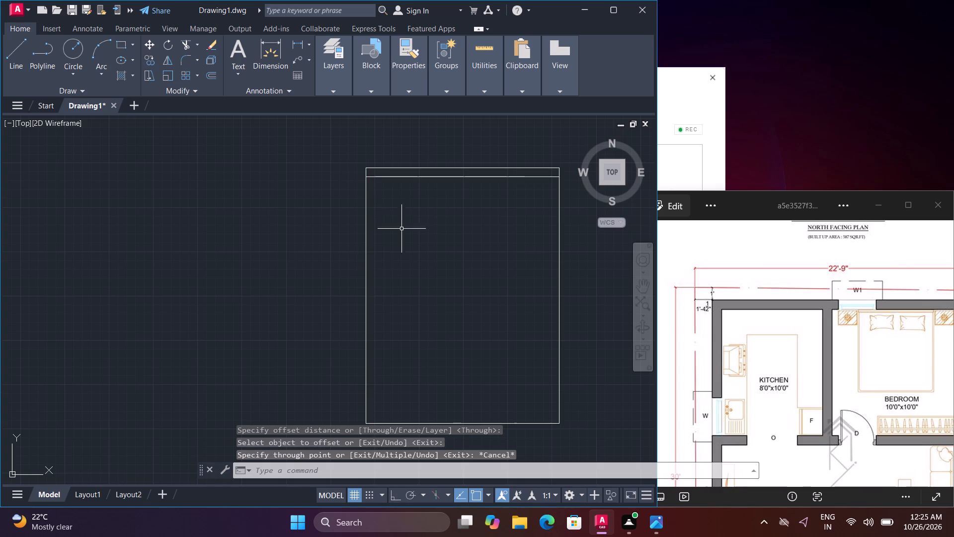
Examine the wall setback dimensions at the upper right and upper left corners of the reference house plan.
scroll(714, 315, "down", 3)
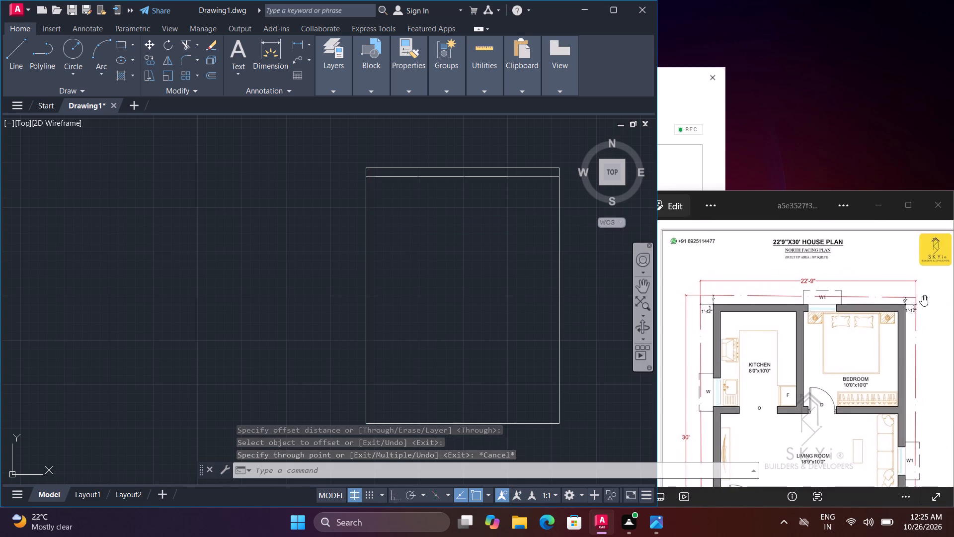
scroll(911, 308, "up", 15)
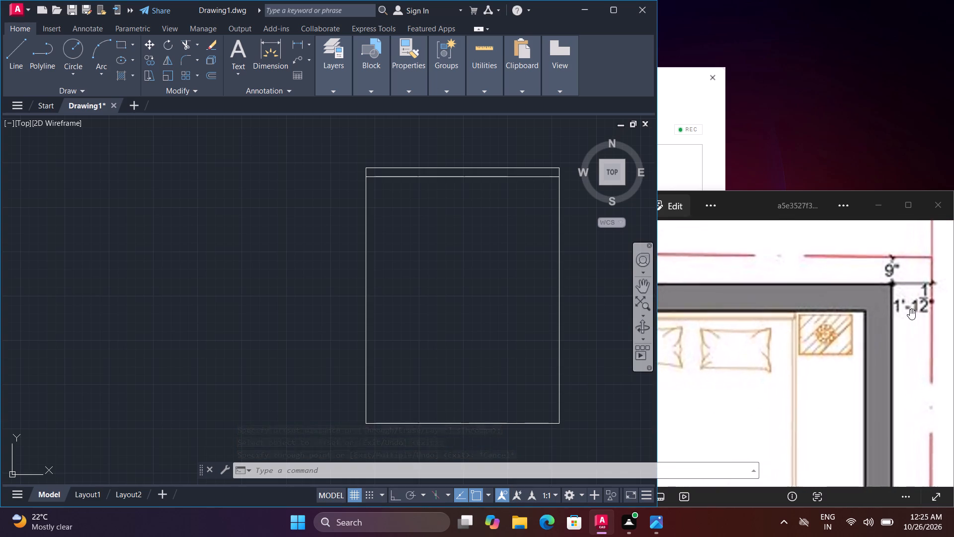
scroll(910, 309, "up", 3)
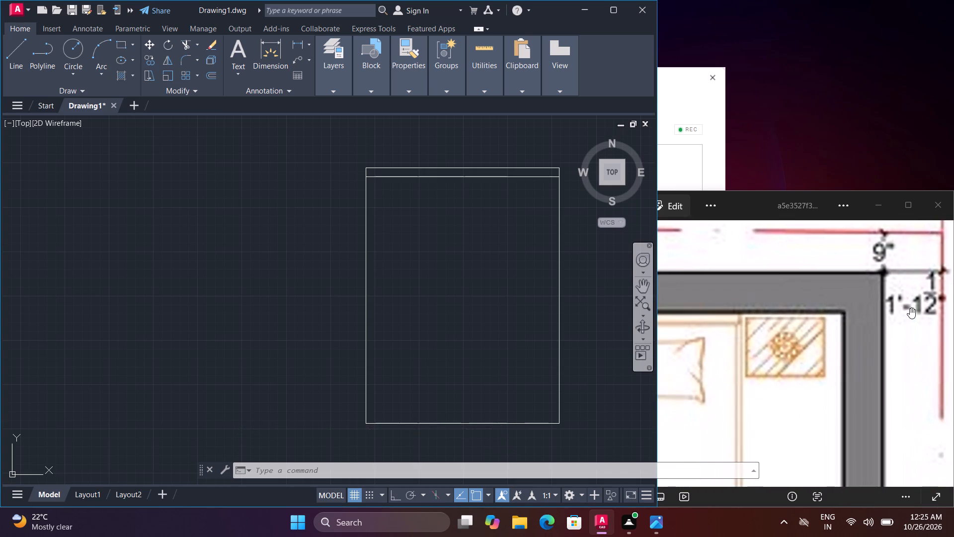
scroll(910, 308, "down", 3)
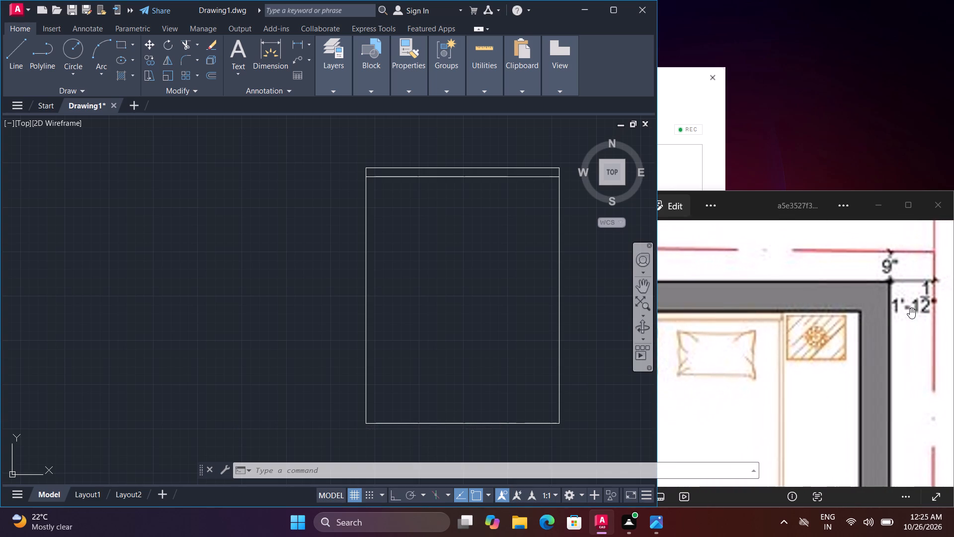
scroll(909, 308, "down", 5)
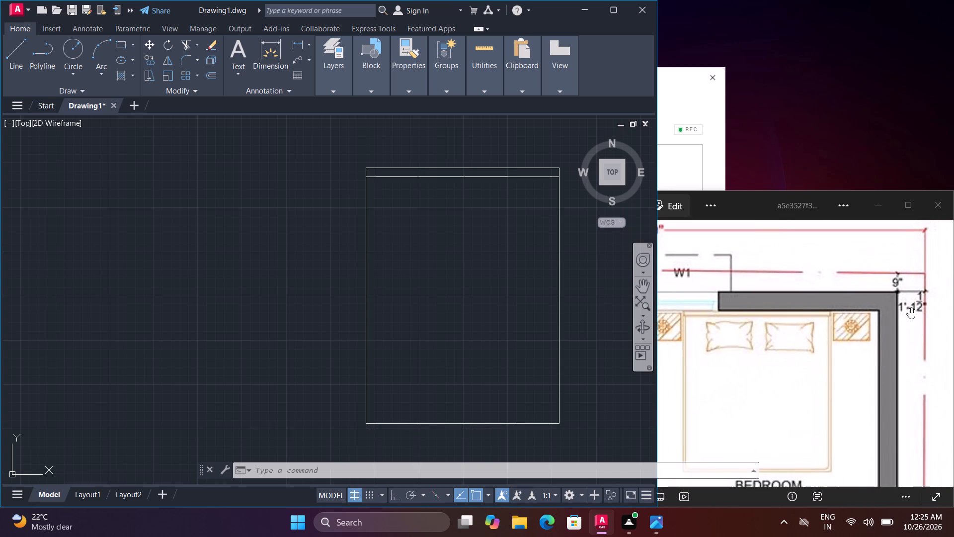
scroll(909, 308, "down", 3)
scroll(751, 306, "down", 8)
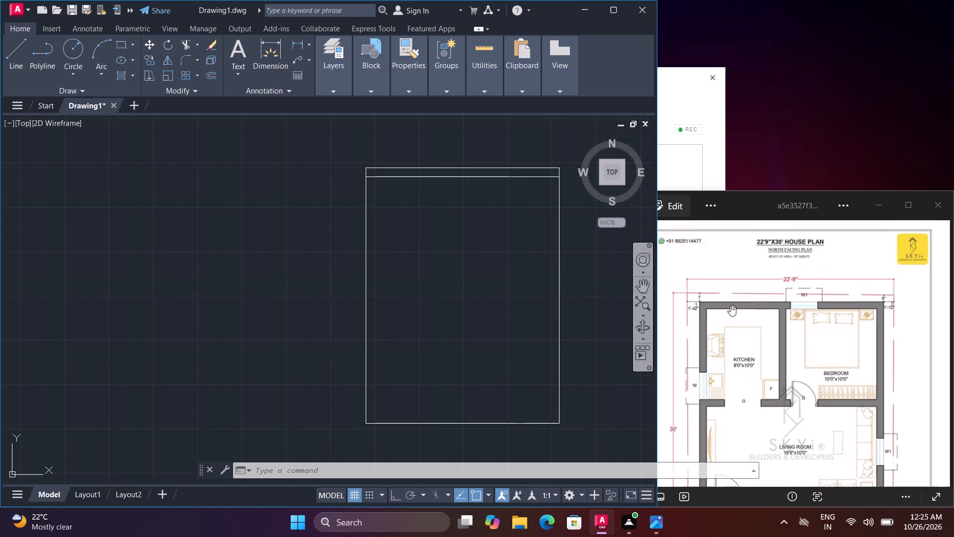
scroll(704, 299, "up", 14)
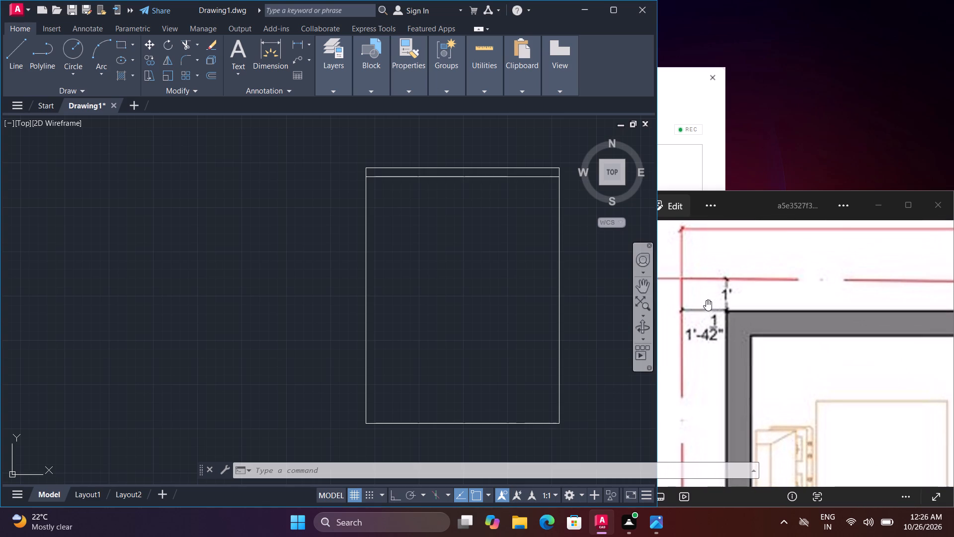
scroll(706, 300, "down", 2)
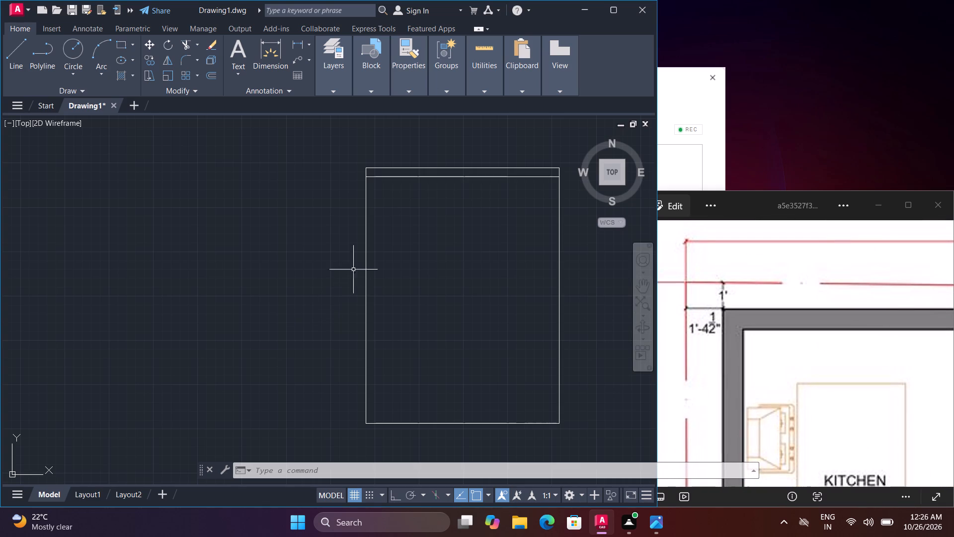
Offset the left edge of the plot outline inward by 1'4.5".
key("space")
key("space")
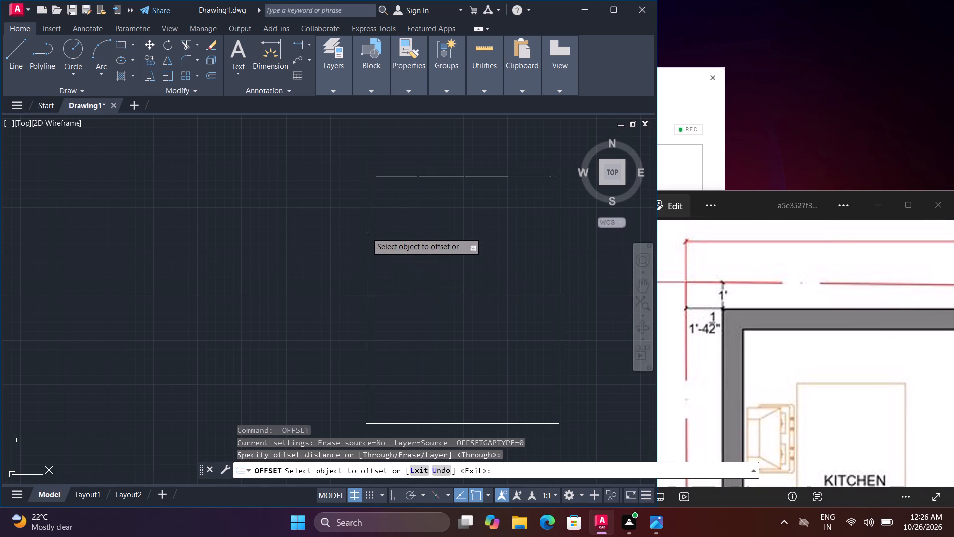
left_click(366, 232)
type("1'")
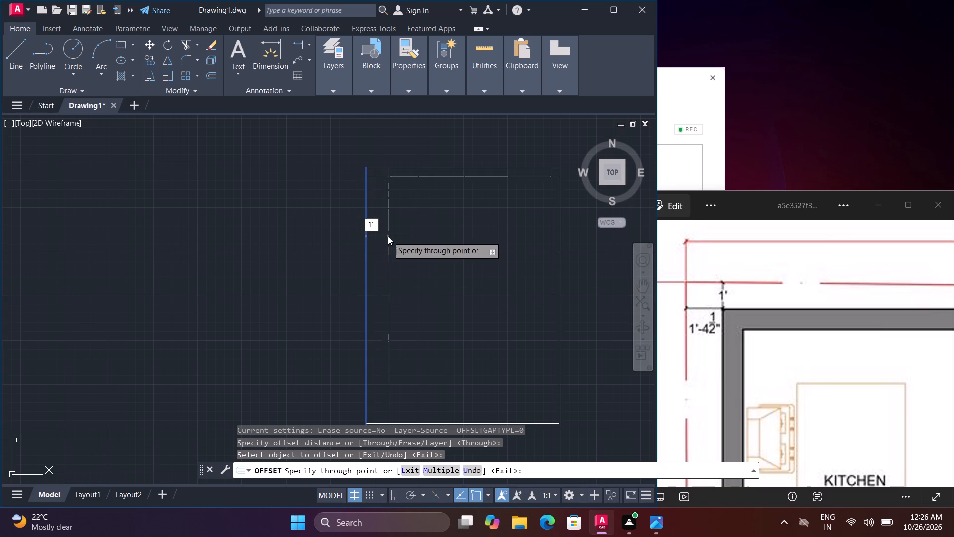
type("4.5\"")
key("Return")
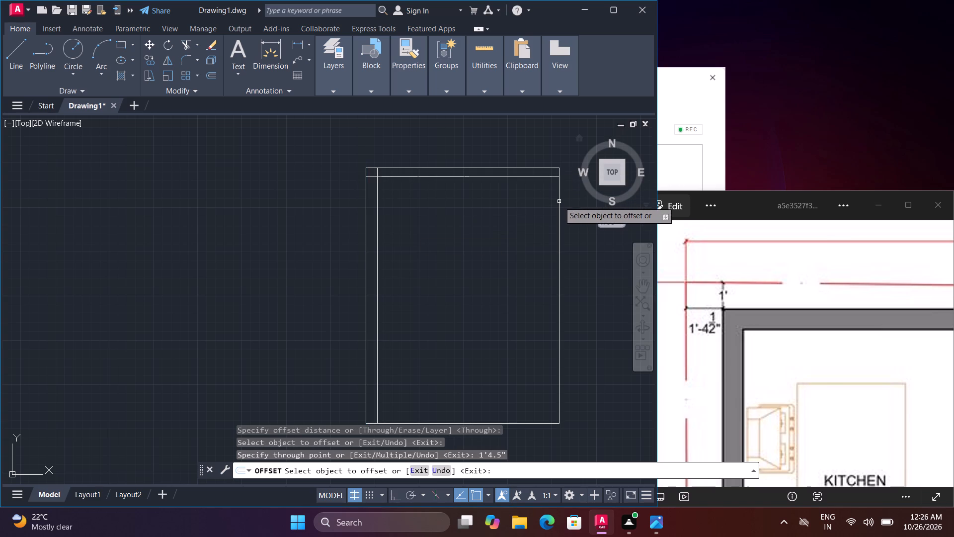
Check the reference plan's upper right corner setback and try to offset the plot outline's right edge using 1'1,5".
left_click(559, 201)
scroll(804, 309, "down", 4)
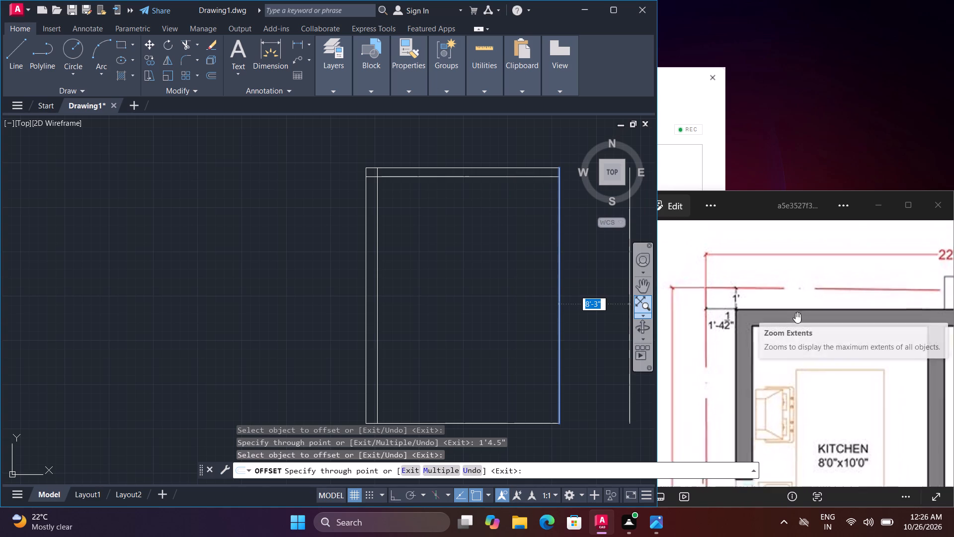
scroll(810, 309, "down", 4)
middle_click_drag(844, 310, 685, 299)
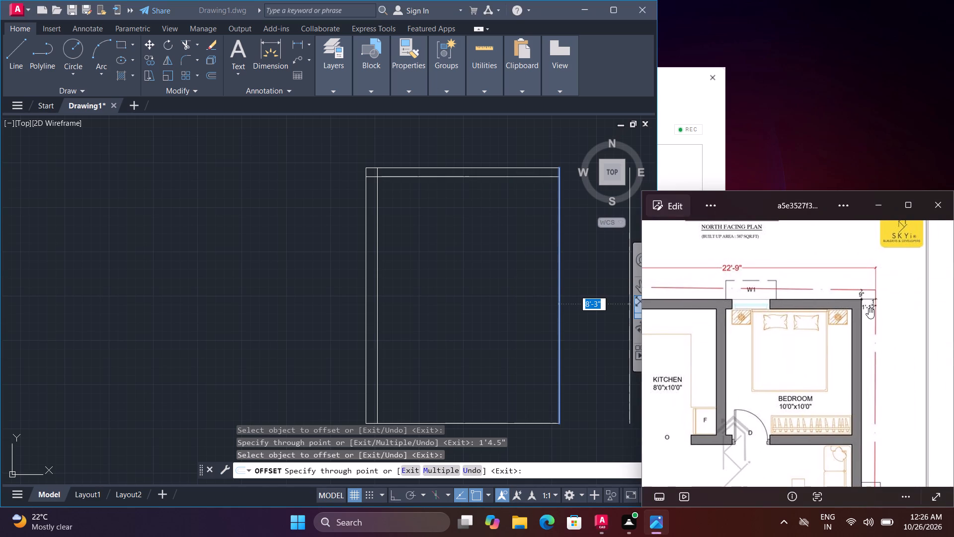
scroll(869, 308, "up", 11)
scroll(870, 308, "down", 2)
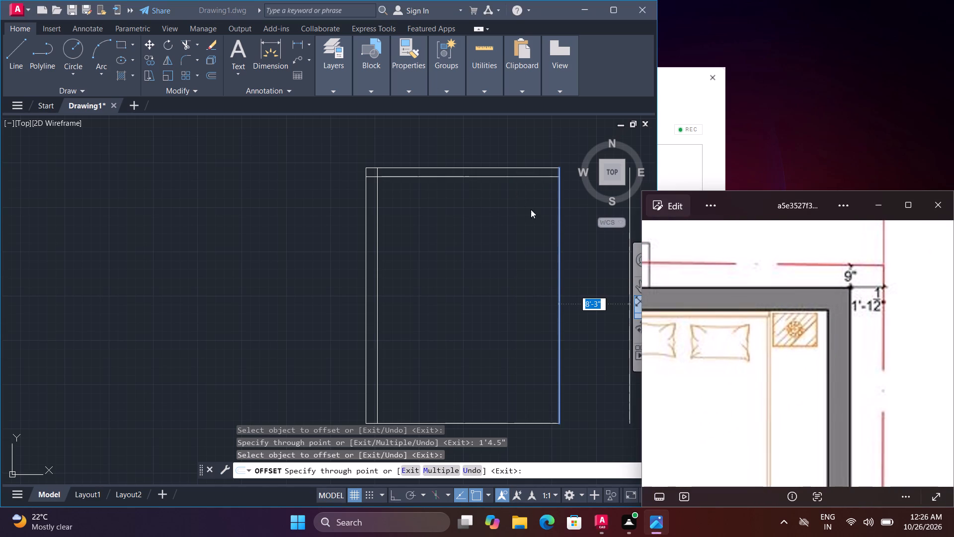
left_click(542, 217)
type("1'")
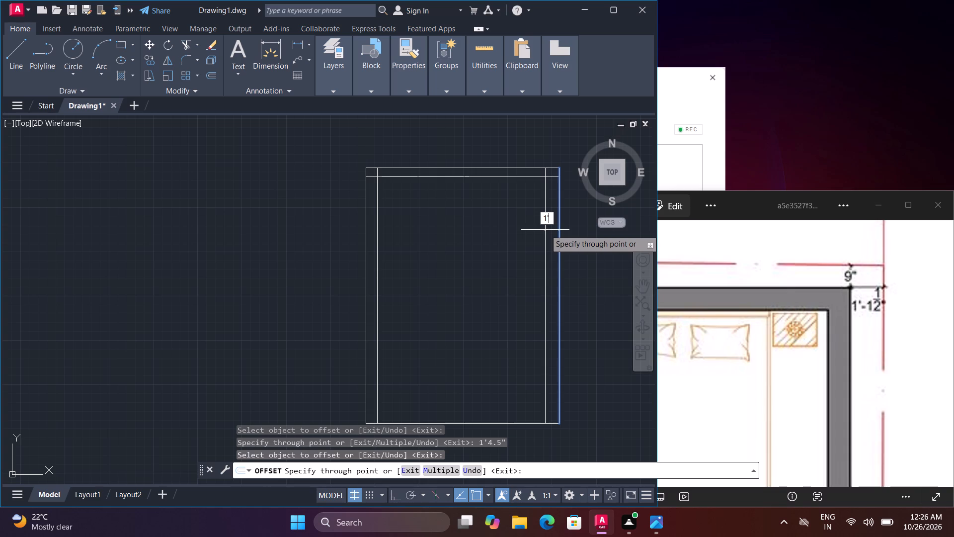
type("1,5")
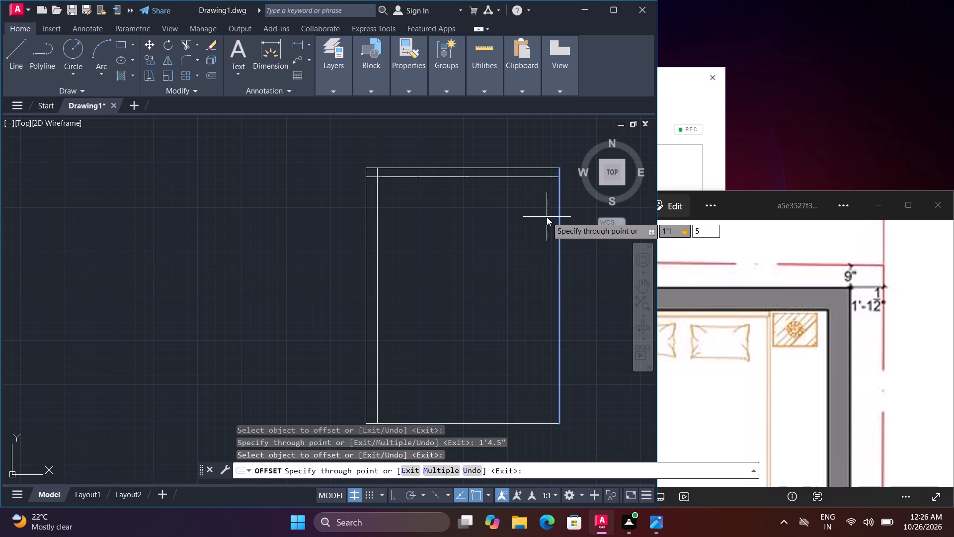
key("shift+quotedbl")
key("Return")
Offset the right edge of the plot outline inward by 1'1.5".
left_click(559, 228)
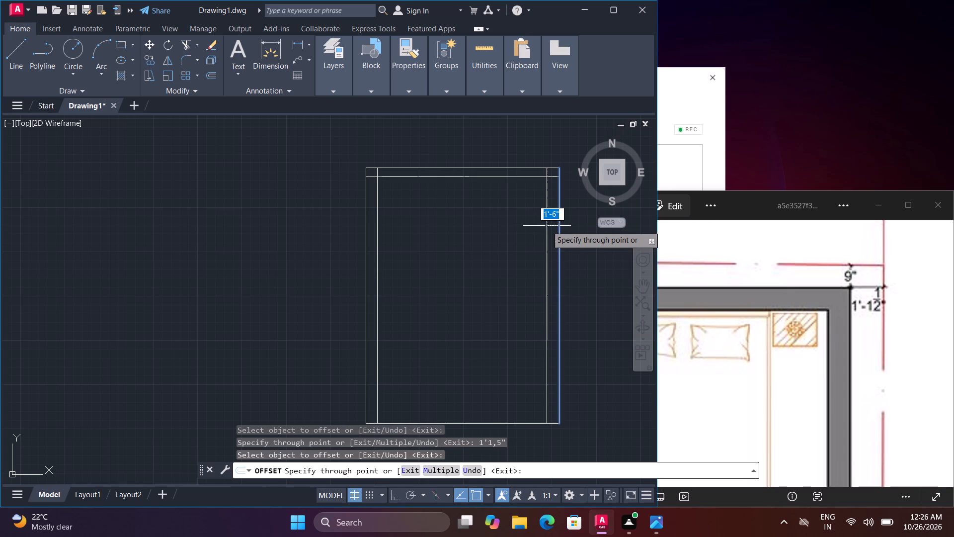
type("1'")
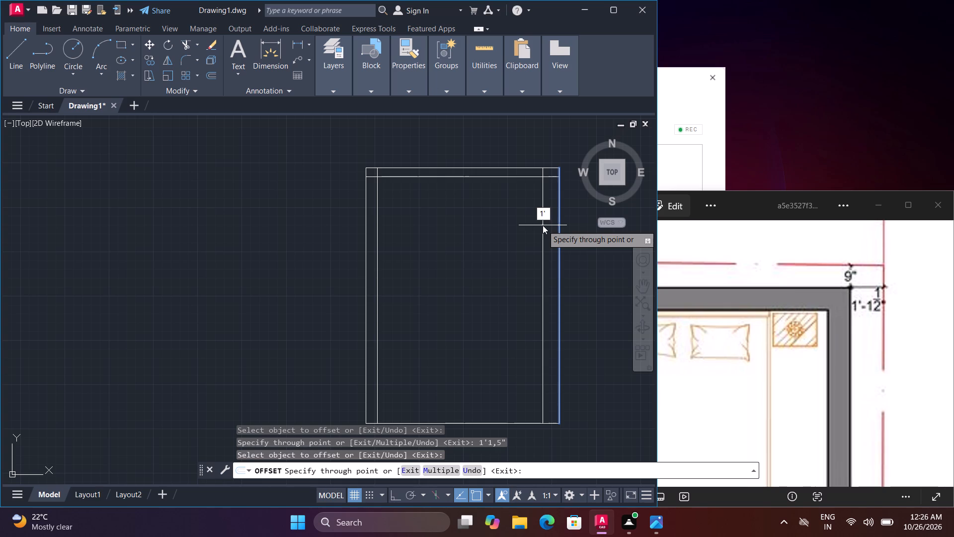
key("1")
key("period")
type("5\"")
key("Return")
Examine the room layout, wall positions and room sizes in the reference house plan.
scroll(542, 227, "down", 4)
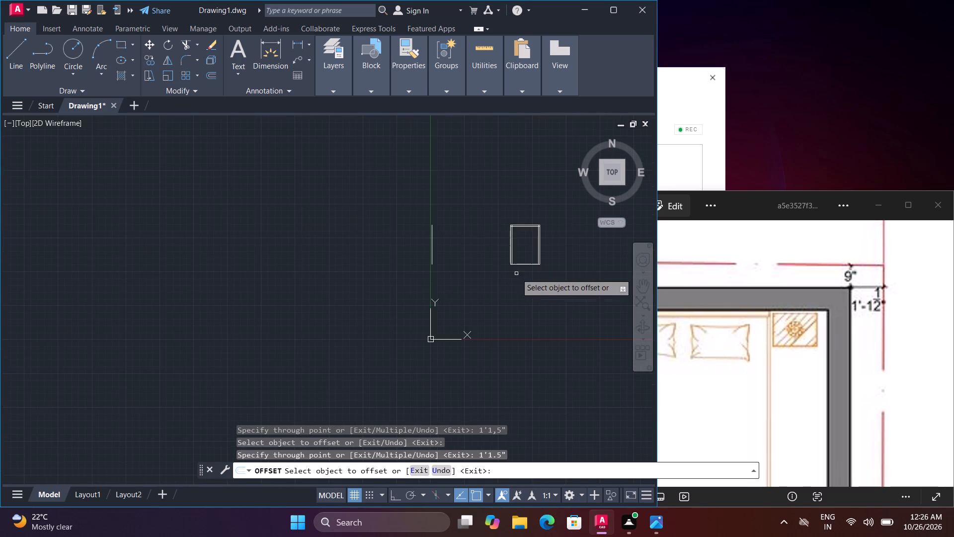
scroll(515, 265, "up", 3)
scroll(735, 348, "down", 16)
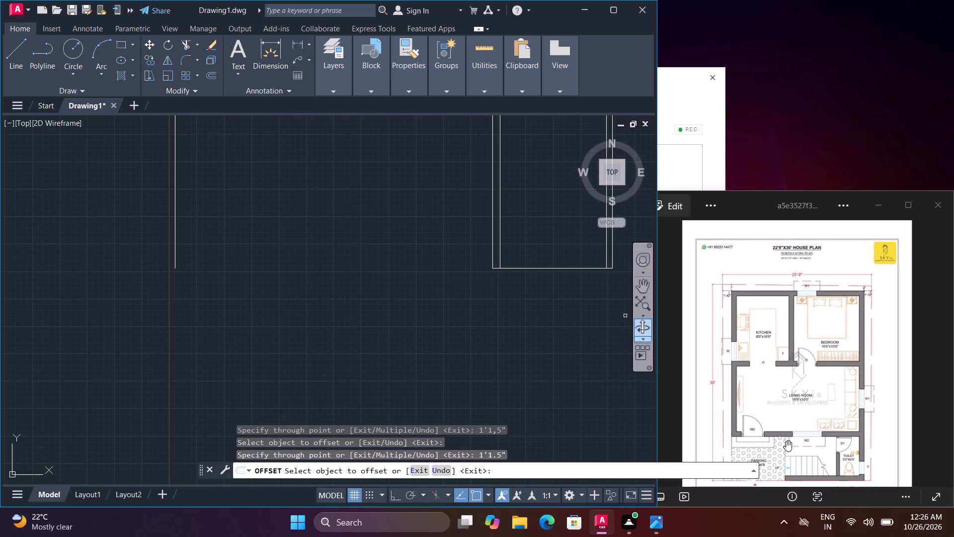
scroll(787, 418, "down", 4)
scroll(780, 433, "up", 2)
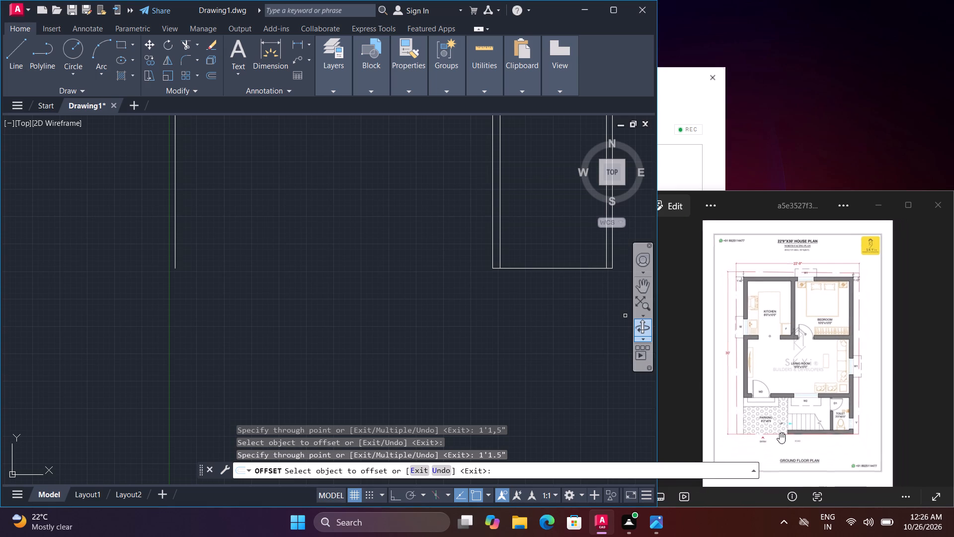
scroll(780, 433, "up", 2)
scroll(830, 419, "down", 2)
scroll(793, 315, "down", 1)
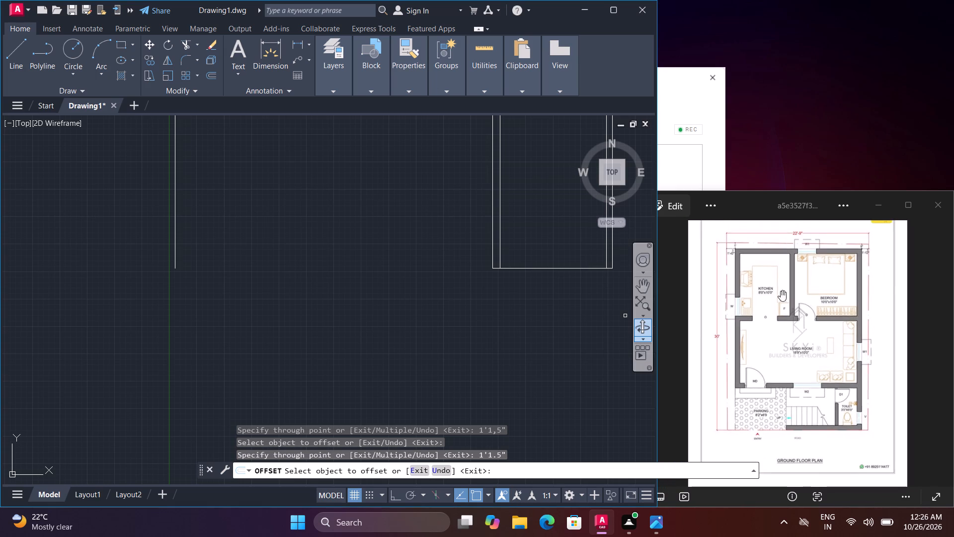
scroll(738, 296, "up", 8)
scroll(732, 290, "down", 3)
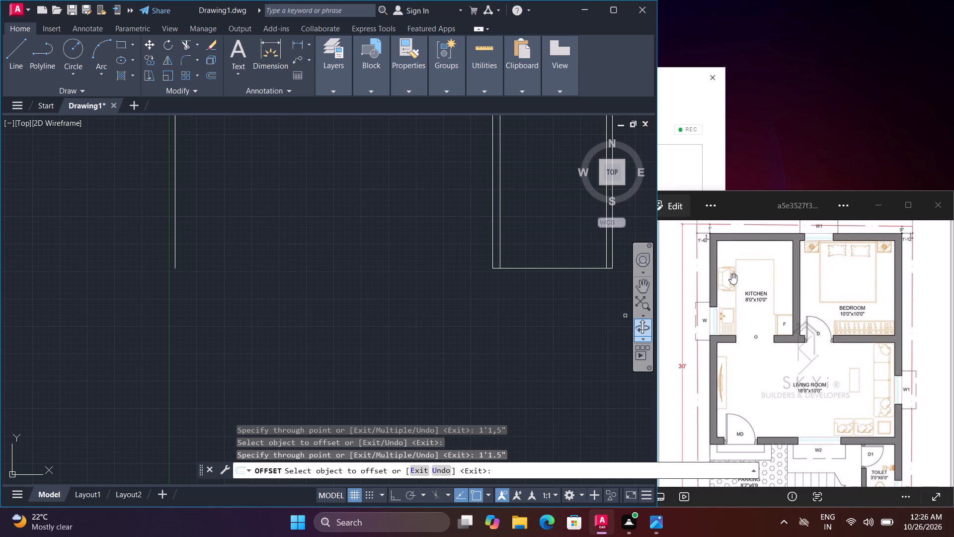
Trim the overlapping ends of the setback lines at the upper left and upper right corners of the plot.
middle_click_drag(534, 284, 366, 490)
middle_click_drag(371, 367, 377, 328)
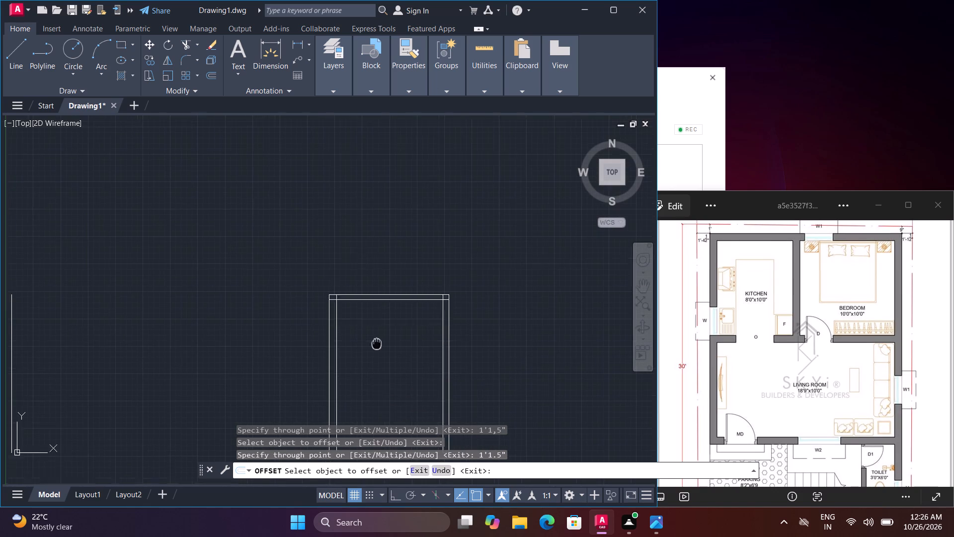
middle_click_drag(377, 328, 377, 317)
middle_click_drag(376, 285, 388, 315)
scroll(370, 303, "up", 1)
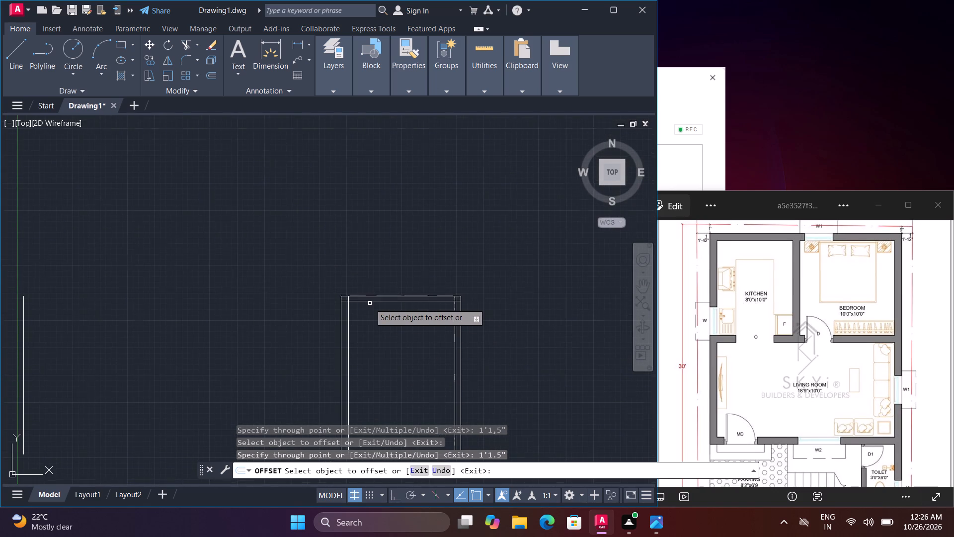
scroll(370, 303, "up", 1)
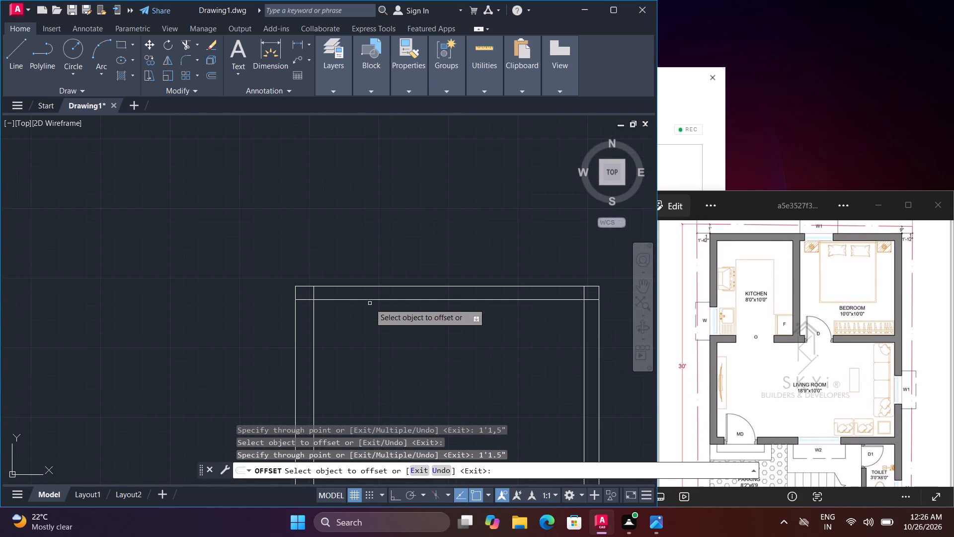
scroll(370, 303, "up", 1)
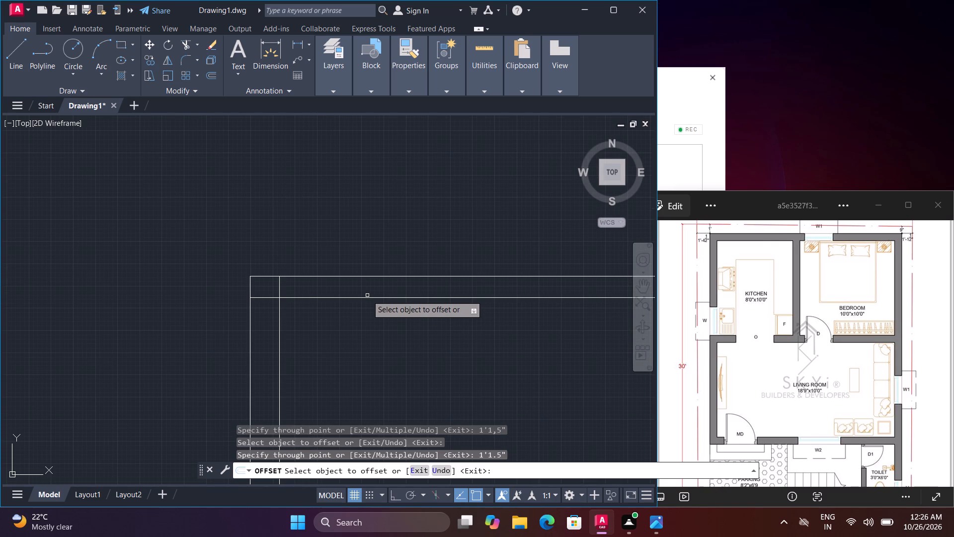
key("Escape")
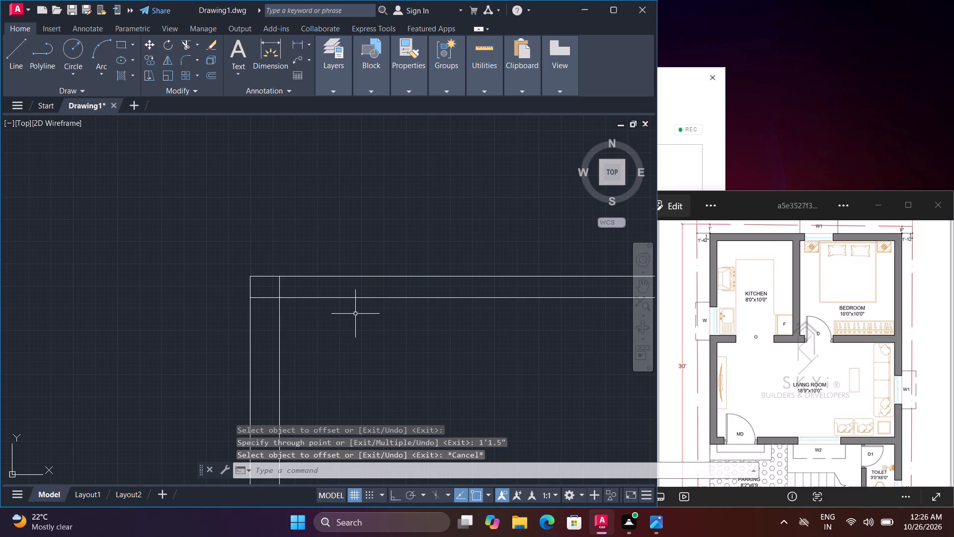
type("tr")
key("space")
key("space")
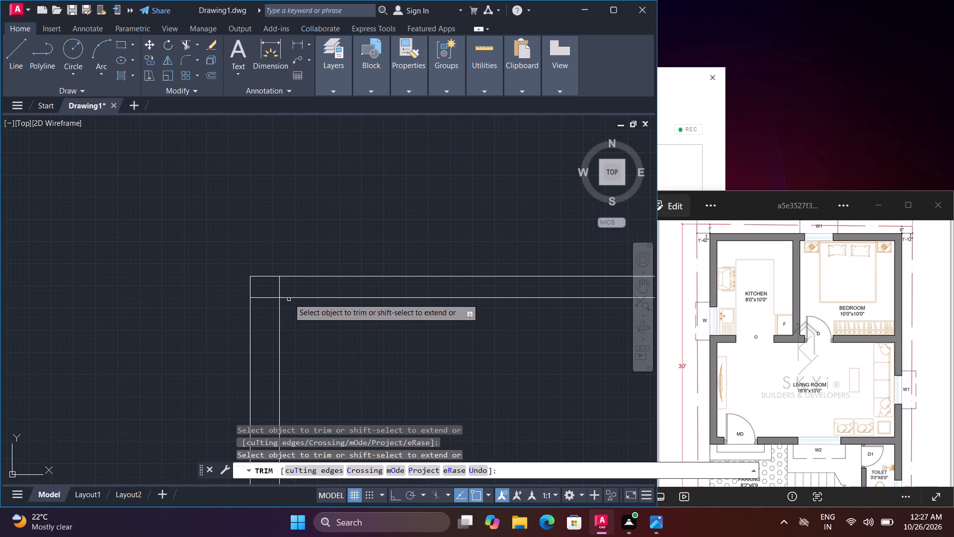
left_click_drag(279, 288, 265, 302)
left_click(265, 297)
scroll(265, 297, "down", 2)
scroll(441, 298, "up", 4)
left_click(440, 292)
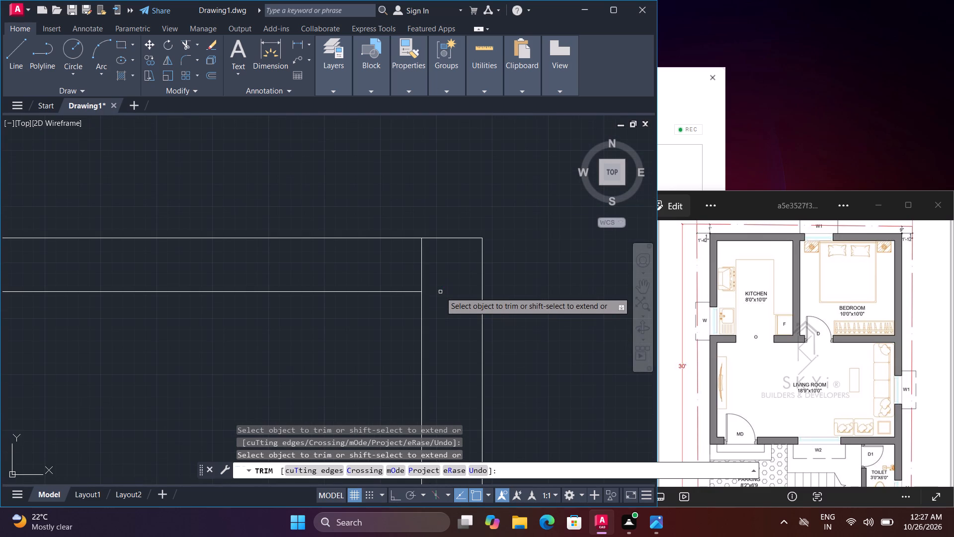
left_click(422, 267)
scroll(422, 267, "down", 3)
key("space")
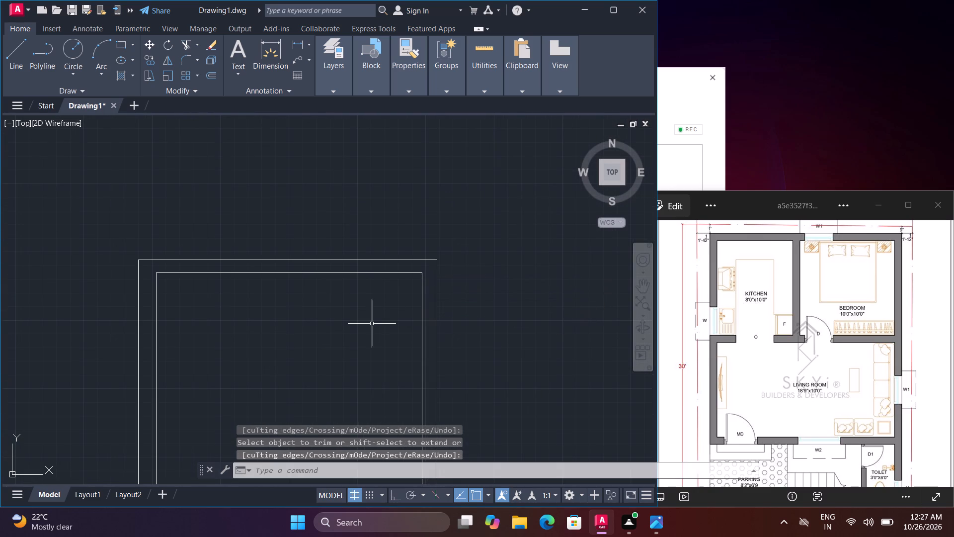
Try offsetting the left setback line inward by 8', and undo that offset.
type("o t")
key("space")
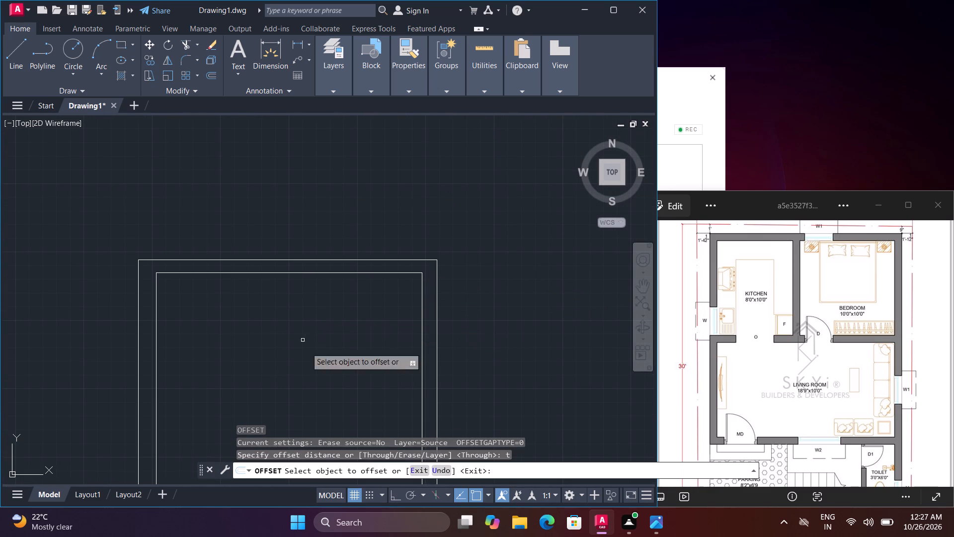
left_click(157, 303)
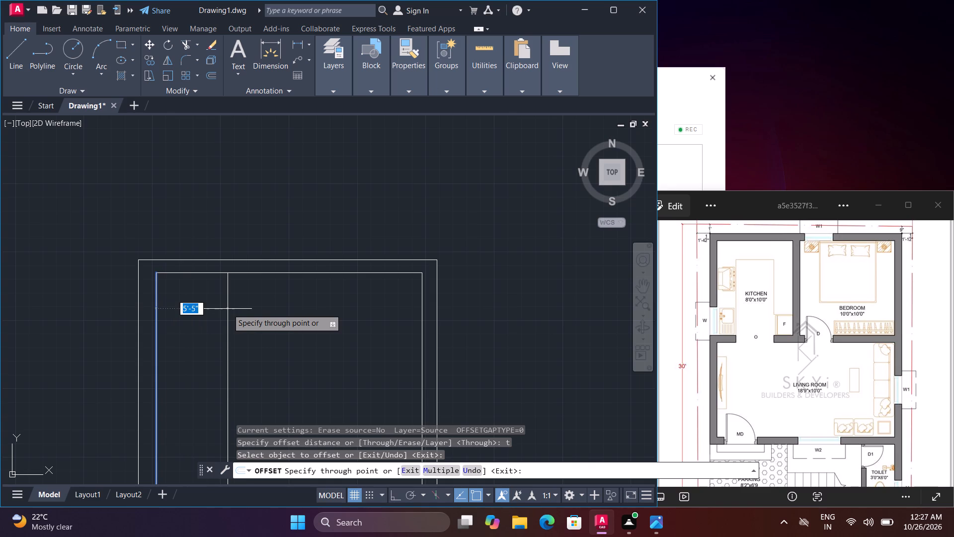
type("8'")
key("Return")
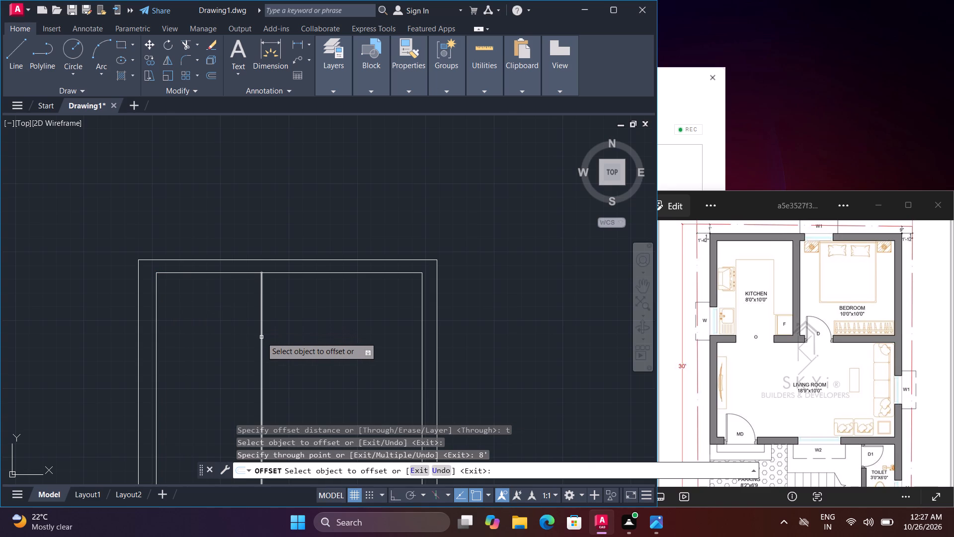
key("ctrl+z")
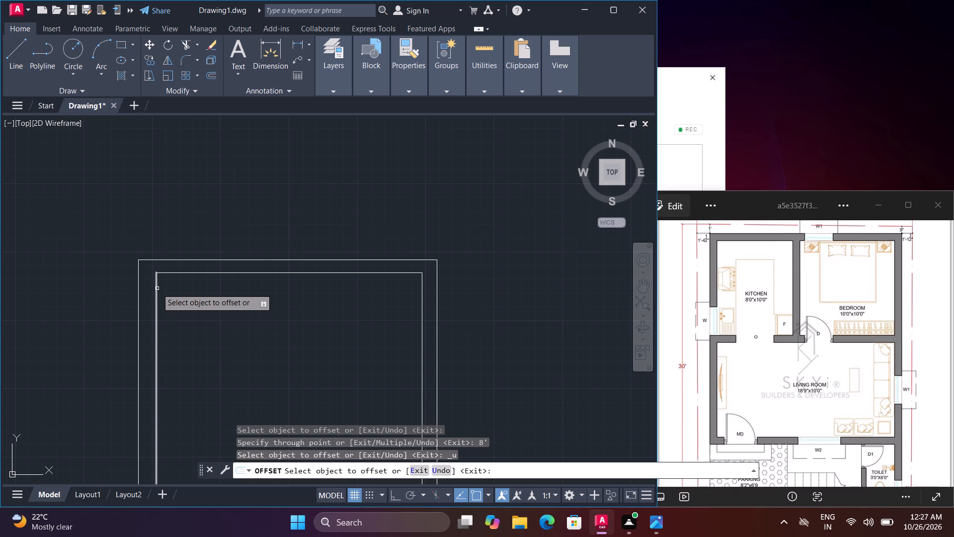
Offset the left, top and right setback lines inward by 1' each for the outer wall thickness.
left_click(157, 288)
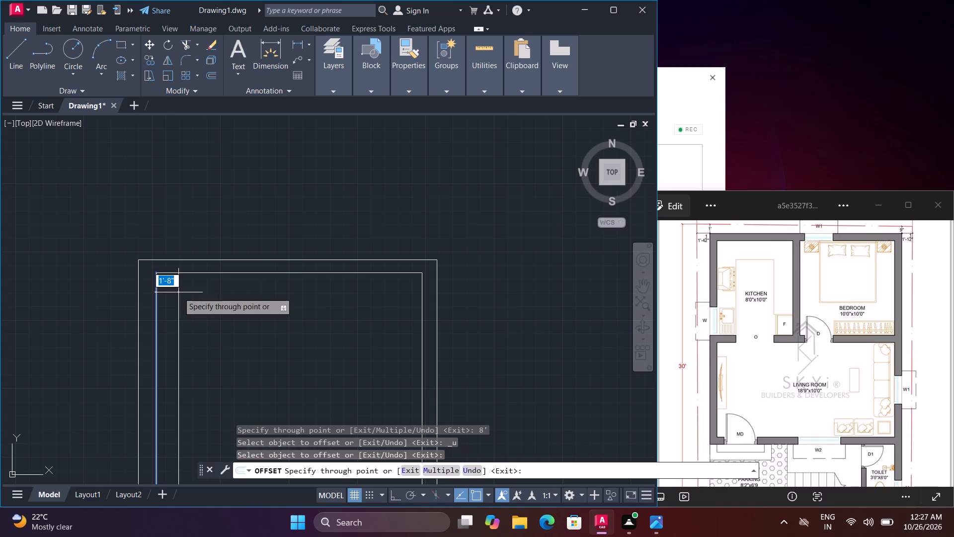
type("1'")
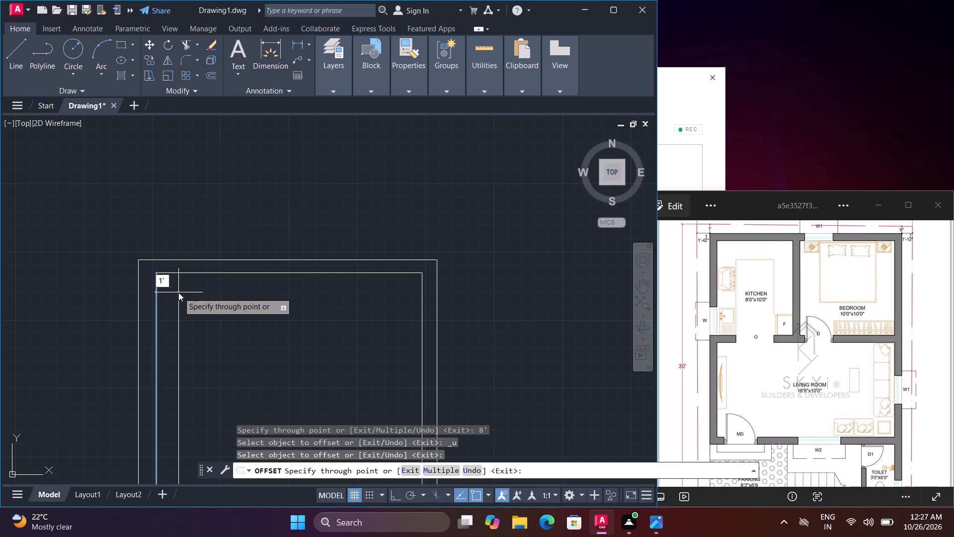
key("Return")
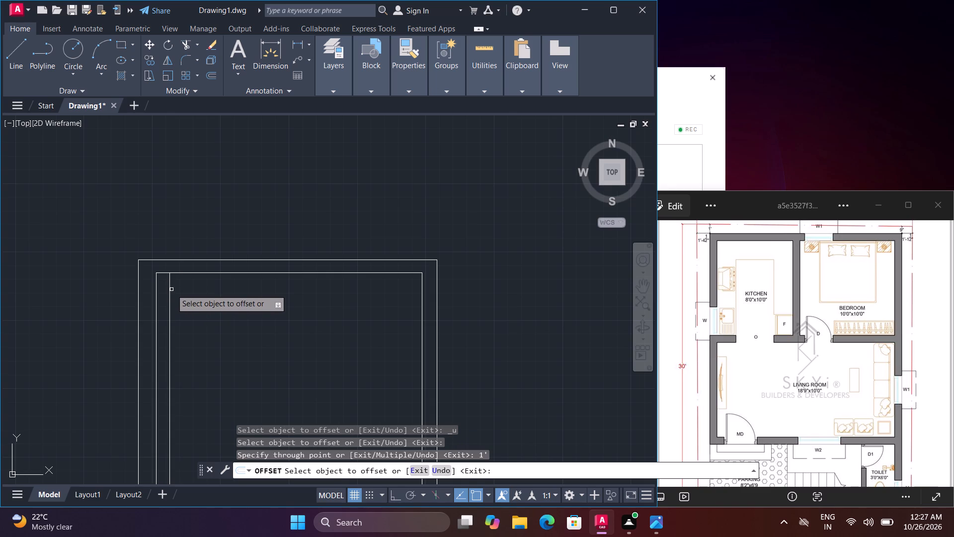
left_click(198, 270)
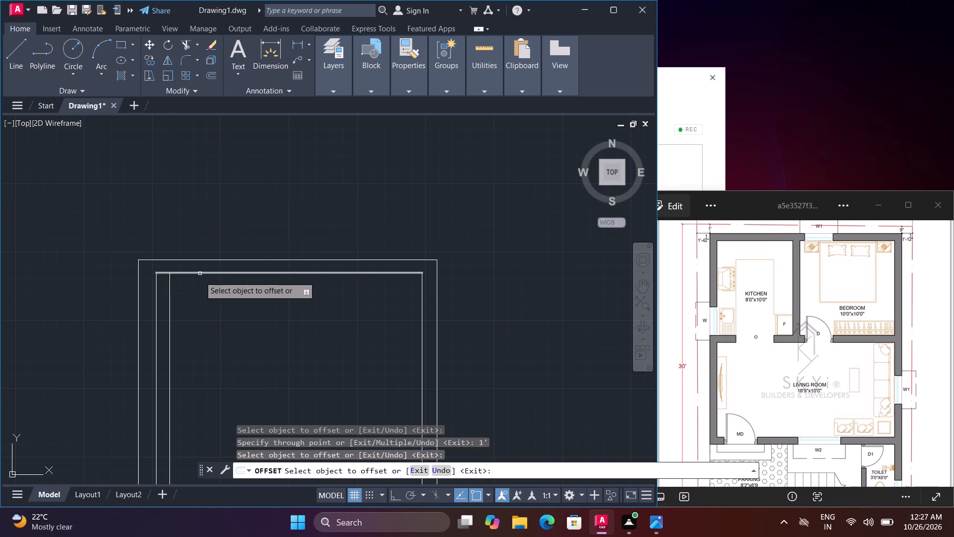
left_click(196, 274)
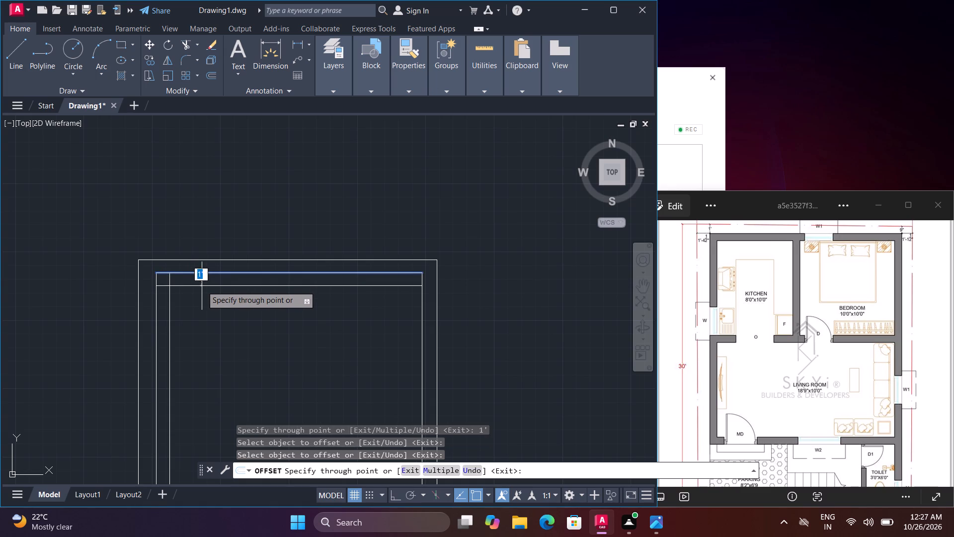
type("1'")
key("Return")
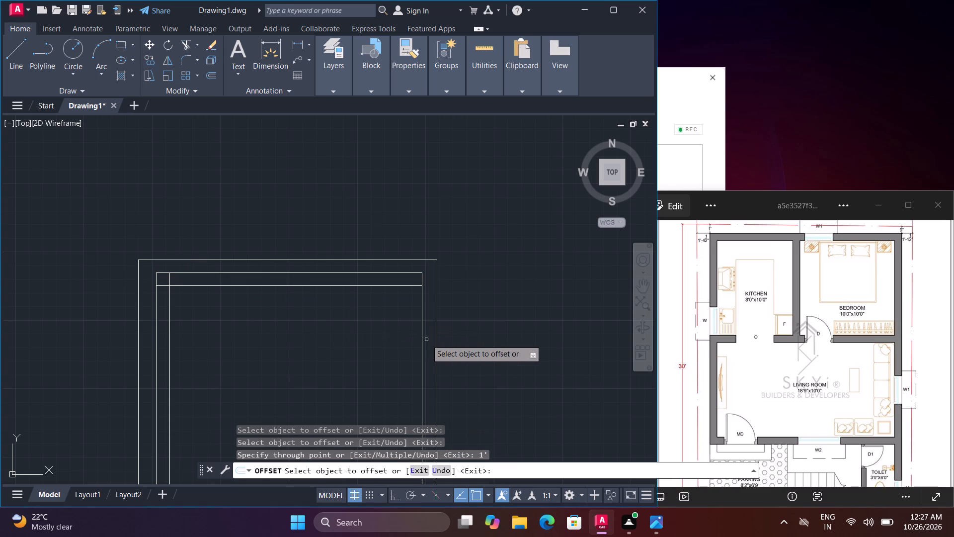
left_click(421, 336)
type("1'")
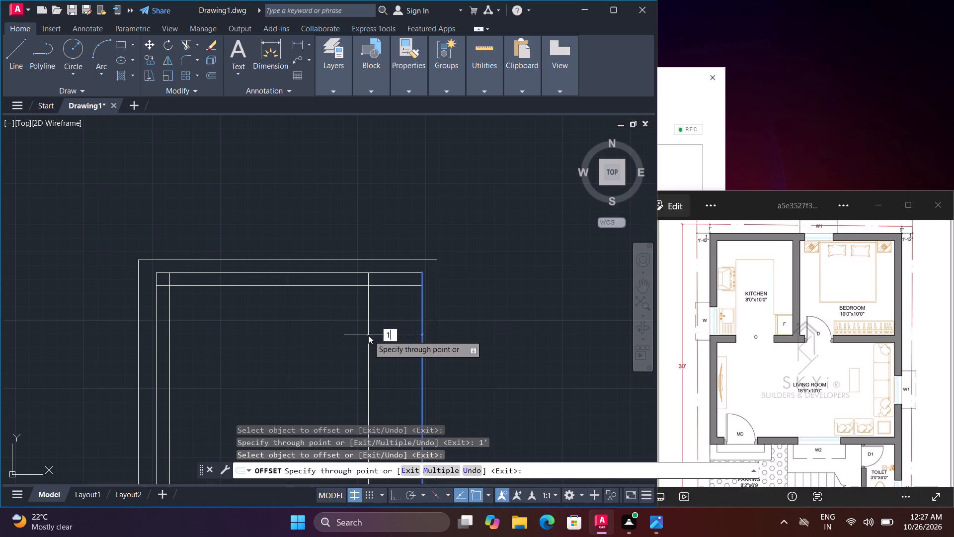
key("Return")
Offset the bottom edge of the plot outline upward by 1' for the bottom wall.
scroll(366, 336, "down", 4)
middle_click_drag(356, 316, 350, 192)
scroll(361, 276, "up", 5)
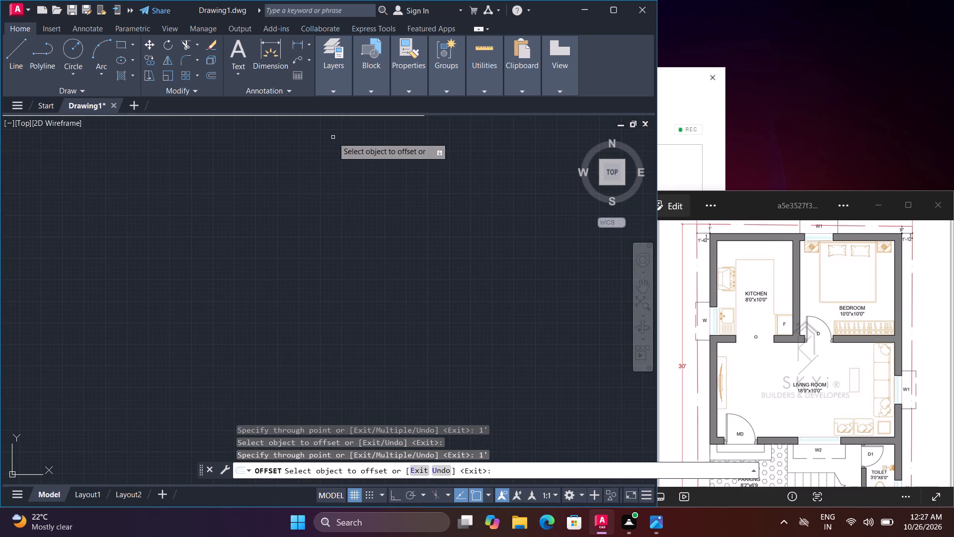
middle_click_drag(333, 191, 390, 410)
left_click(379, 336)
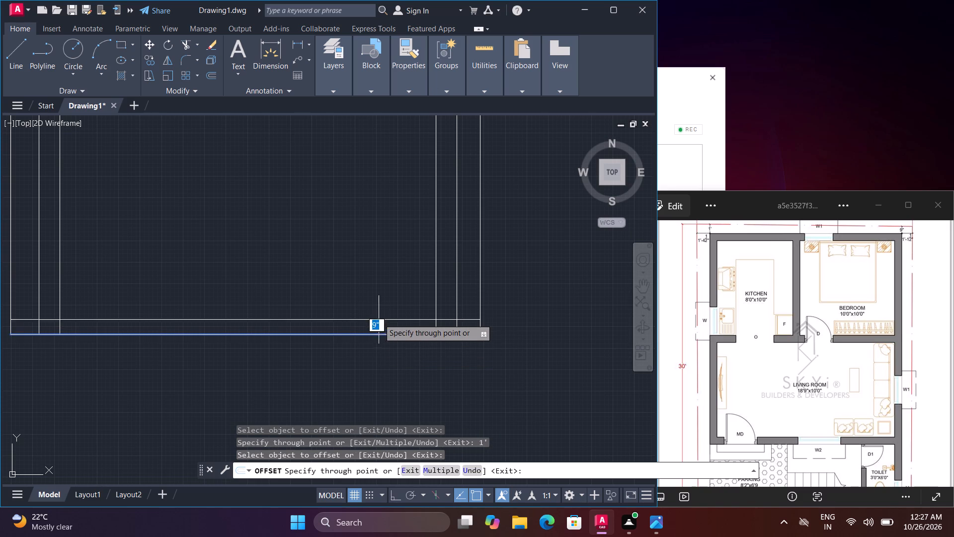
type("1'")
key("Return")
scroll(379, 314, "down", 2)
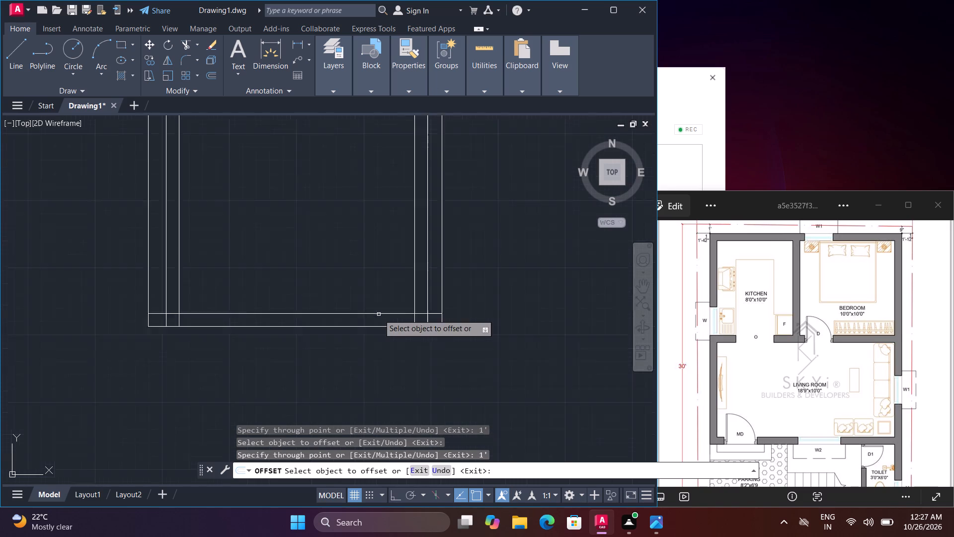
scroll(379, 314, "down", 1)
middle_click_drag(376, 275, 421, 354)
scroll(409, 320, "down", 1)
key("Escape")
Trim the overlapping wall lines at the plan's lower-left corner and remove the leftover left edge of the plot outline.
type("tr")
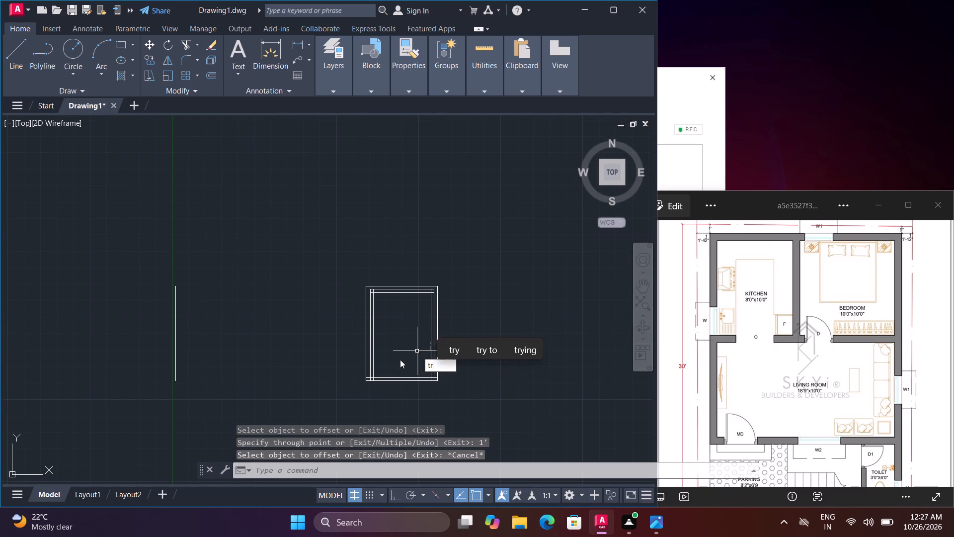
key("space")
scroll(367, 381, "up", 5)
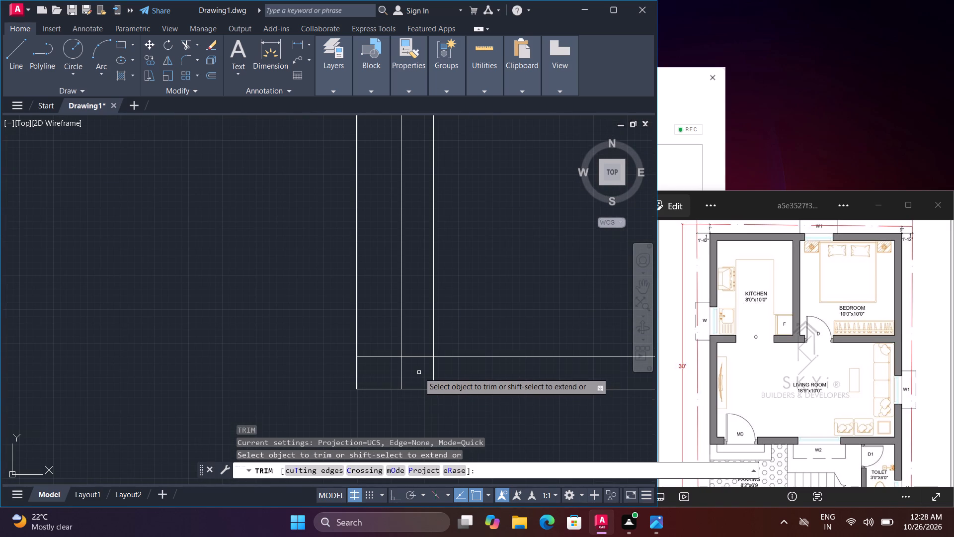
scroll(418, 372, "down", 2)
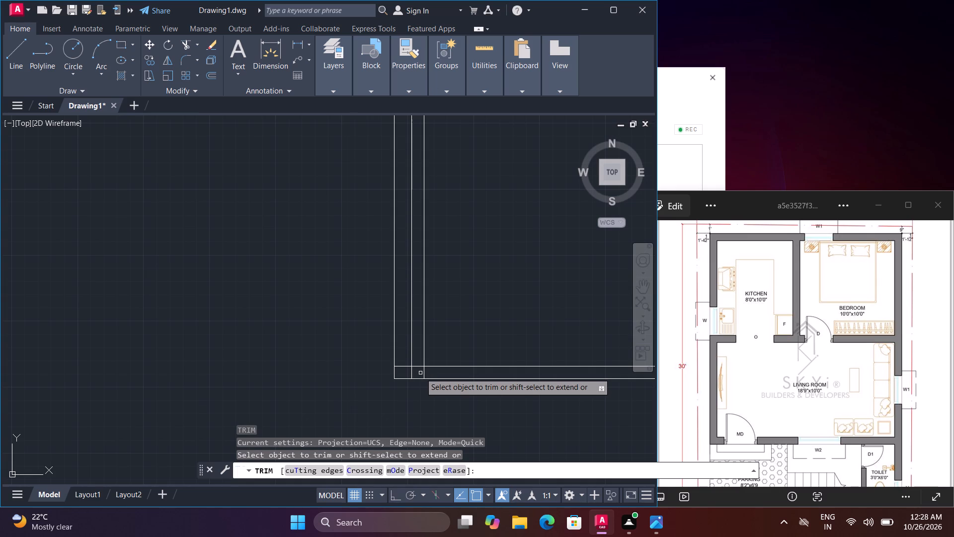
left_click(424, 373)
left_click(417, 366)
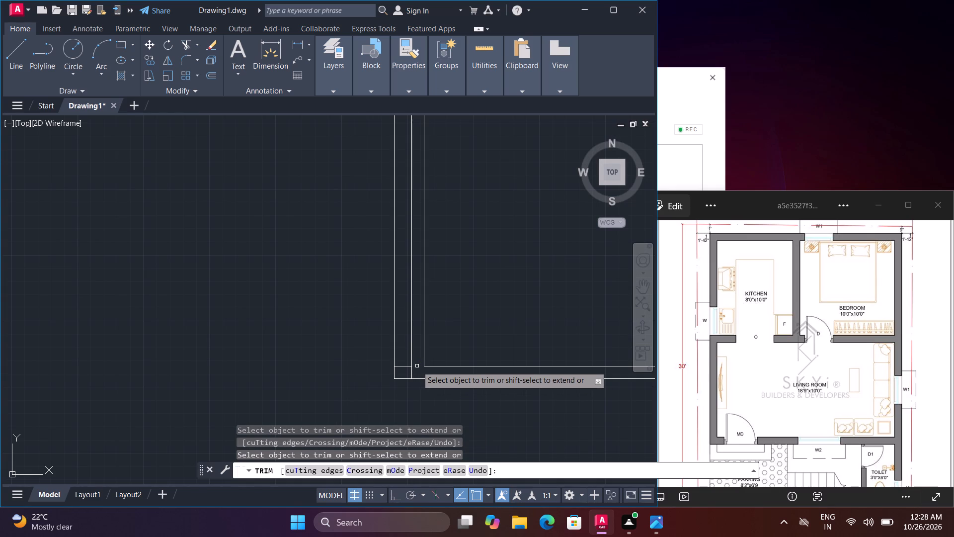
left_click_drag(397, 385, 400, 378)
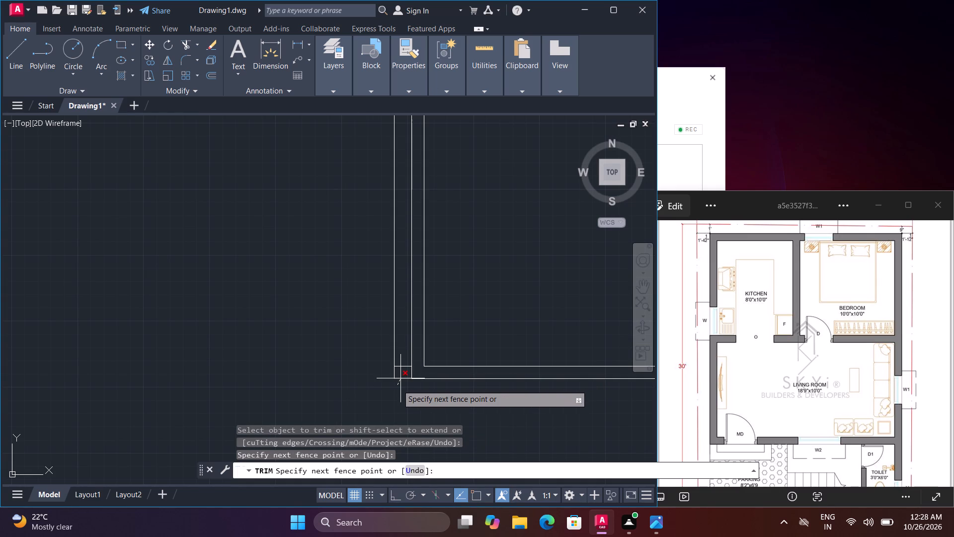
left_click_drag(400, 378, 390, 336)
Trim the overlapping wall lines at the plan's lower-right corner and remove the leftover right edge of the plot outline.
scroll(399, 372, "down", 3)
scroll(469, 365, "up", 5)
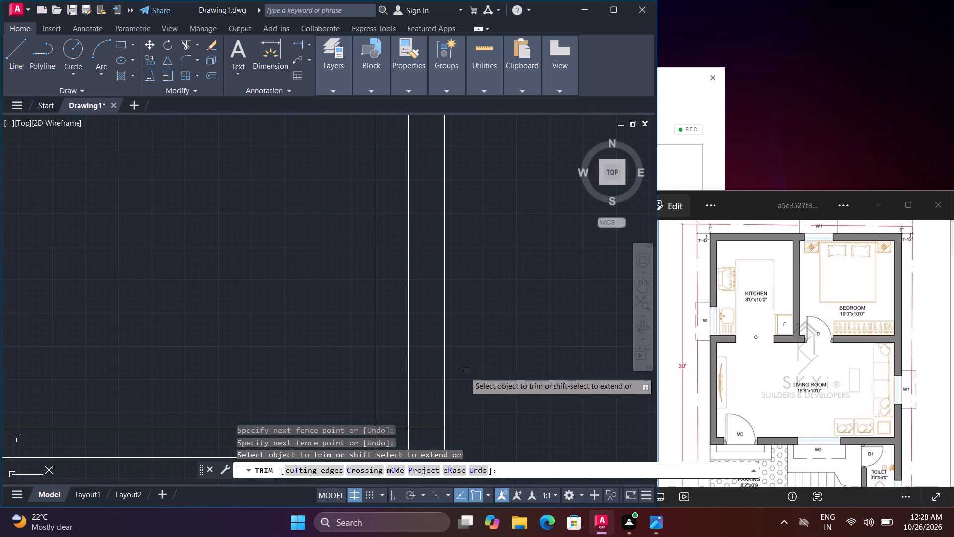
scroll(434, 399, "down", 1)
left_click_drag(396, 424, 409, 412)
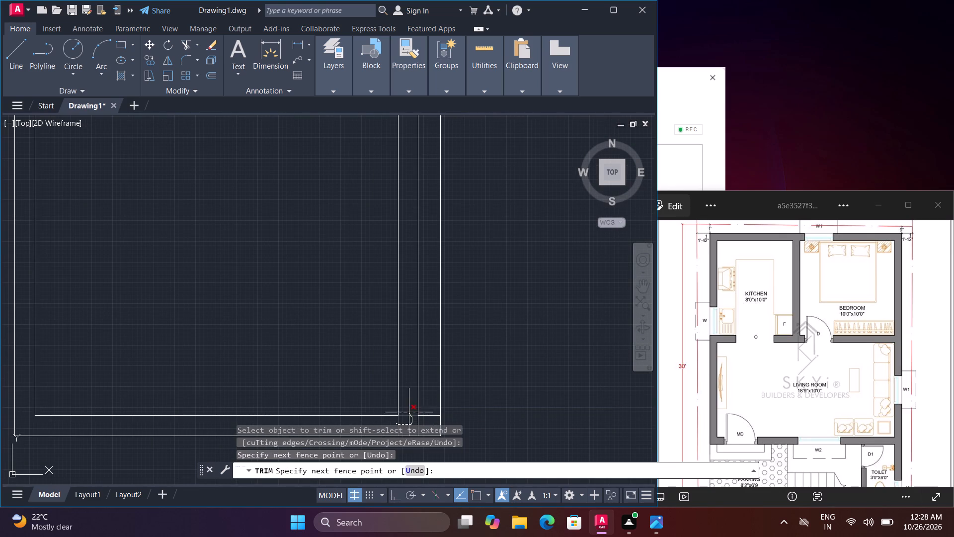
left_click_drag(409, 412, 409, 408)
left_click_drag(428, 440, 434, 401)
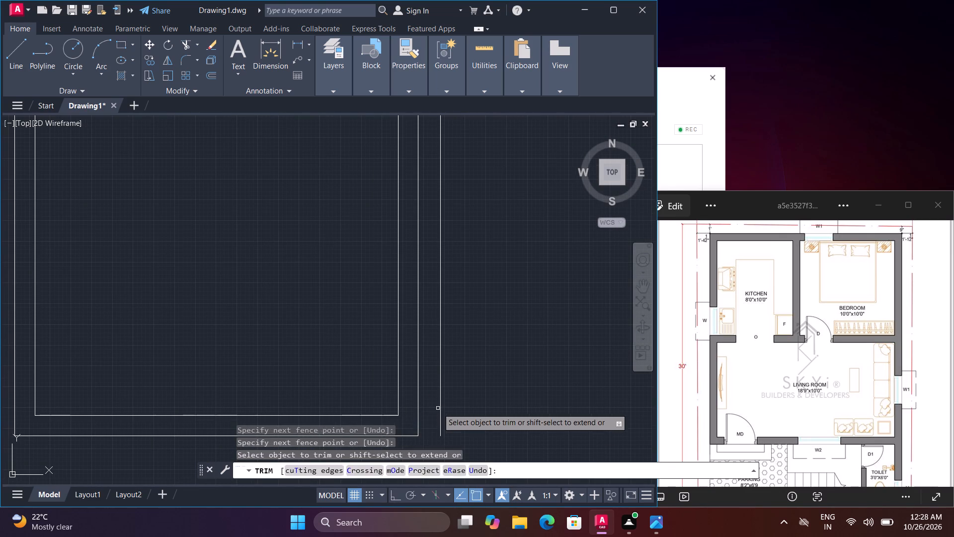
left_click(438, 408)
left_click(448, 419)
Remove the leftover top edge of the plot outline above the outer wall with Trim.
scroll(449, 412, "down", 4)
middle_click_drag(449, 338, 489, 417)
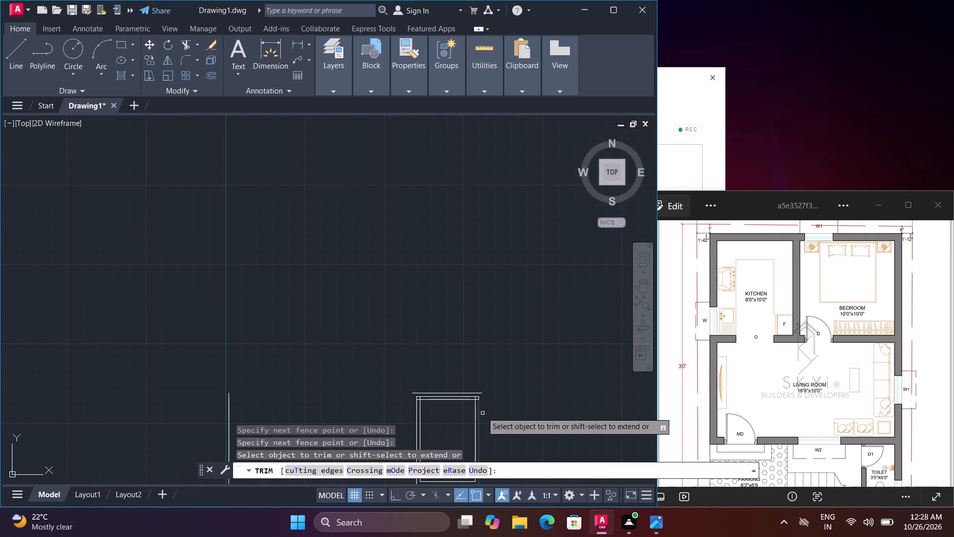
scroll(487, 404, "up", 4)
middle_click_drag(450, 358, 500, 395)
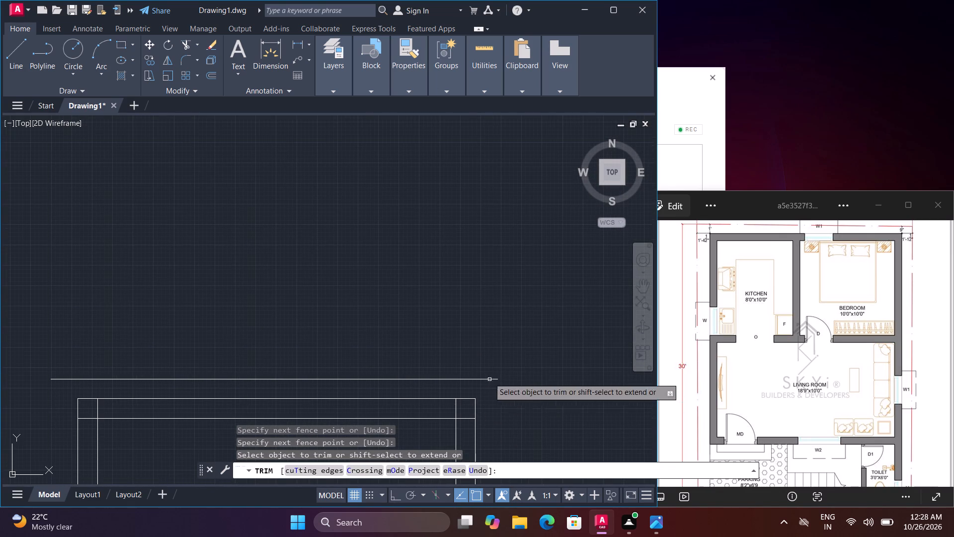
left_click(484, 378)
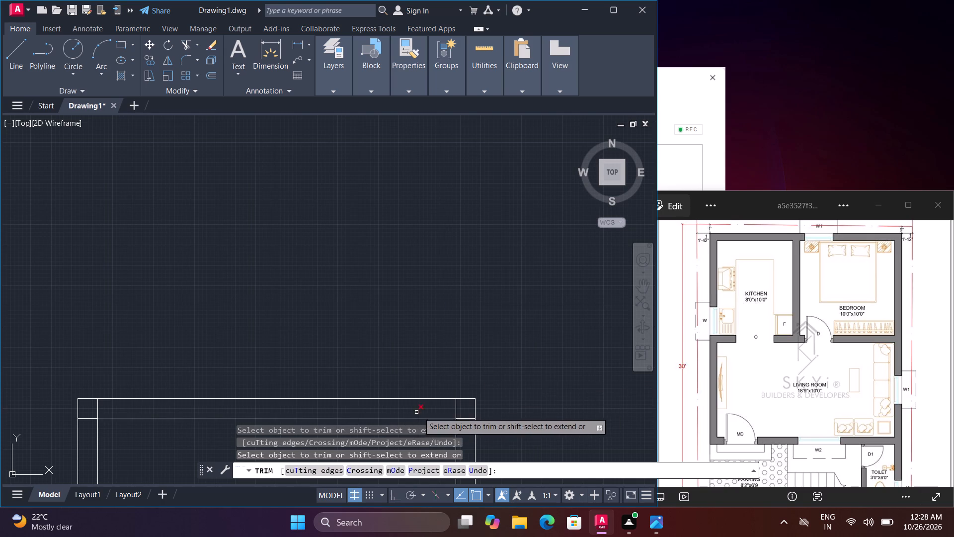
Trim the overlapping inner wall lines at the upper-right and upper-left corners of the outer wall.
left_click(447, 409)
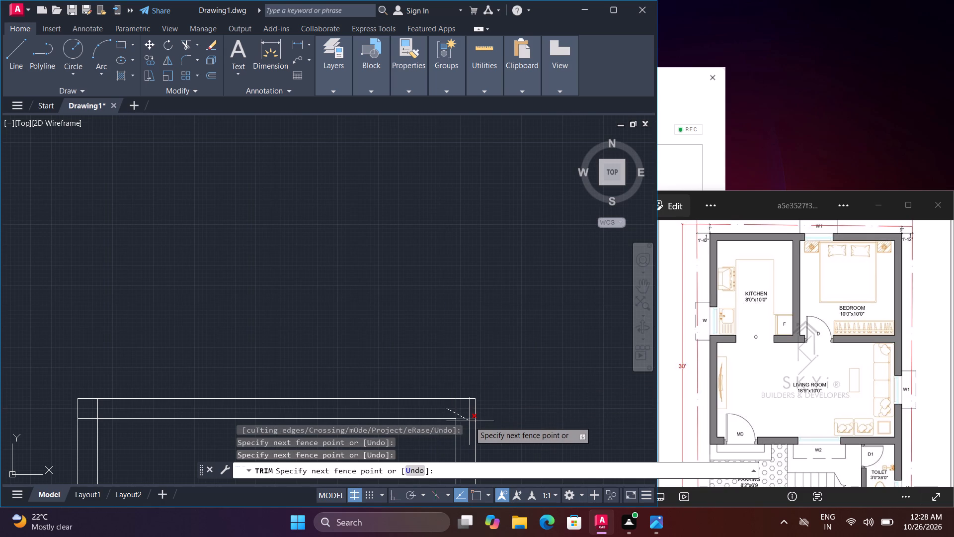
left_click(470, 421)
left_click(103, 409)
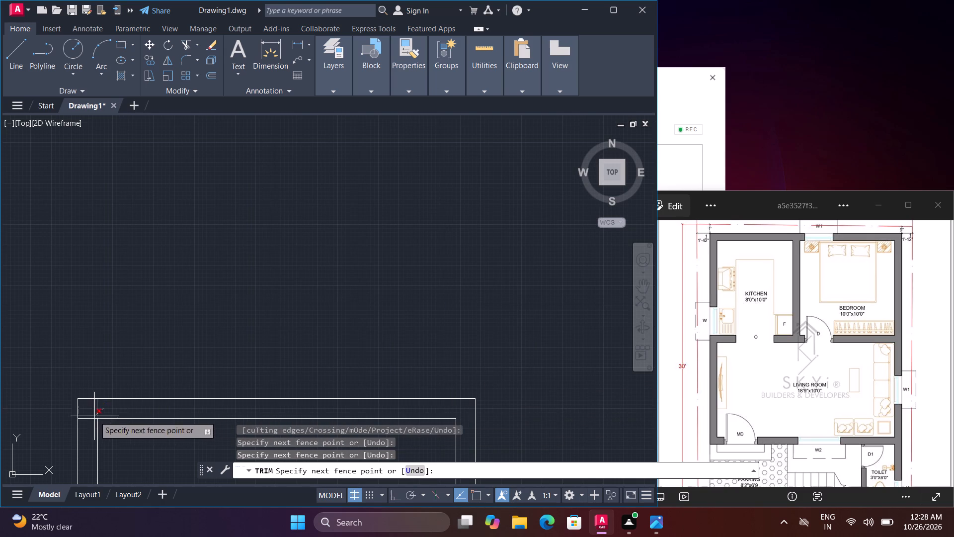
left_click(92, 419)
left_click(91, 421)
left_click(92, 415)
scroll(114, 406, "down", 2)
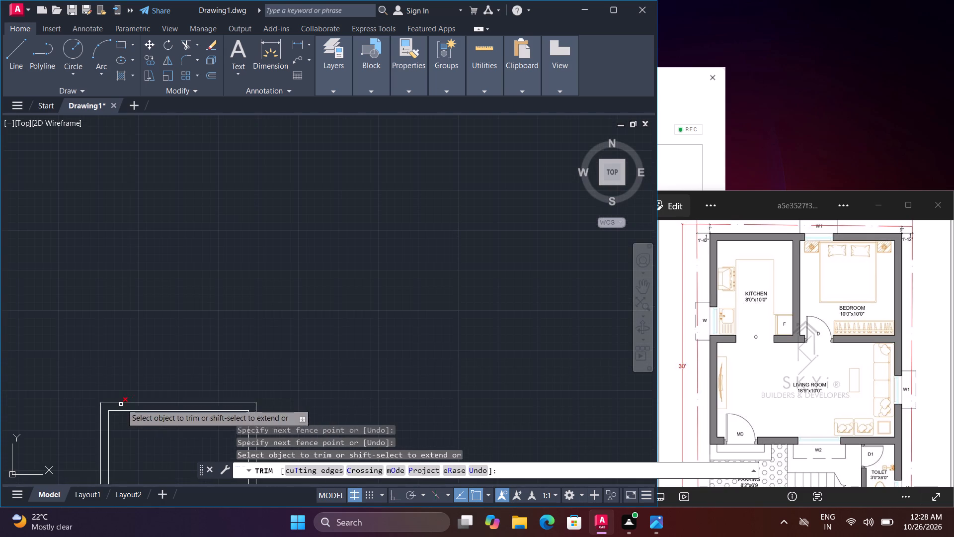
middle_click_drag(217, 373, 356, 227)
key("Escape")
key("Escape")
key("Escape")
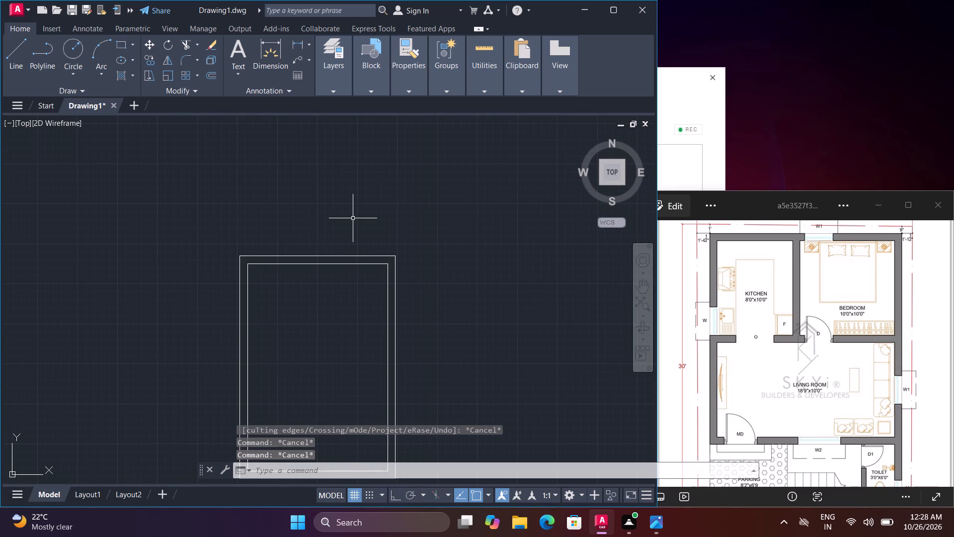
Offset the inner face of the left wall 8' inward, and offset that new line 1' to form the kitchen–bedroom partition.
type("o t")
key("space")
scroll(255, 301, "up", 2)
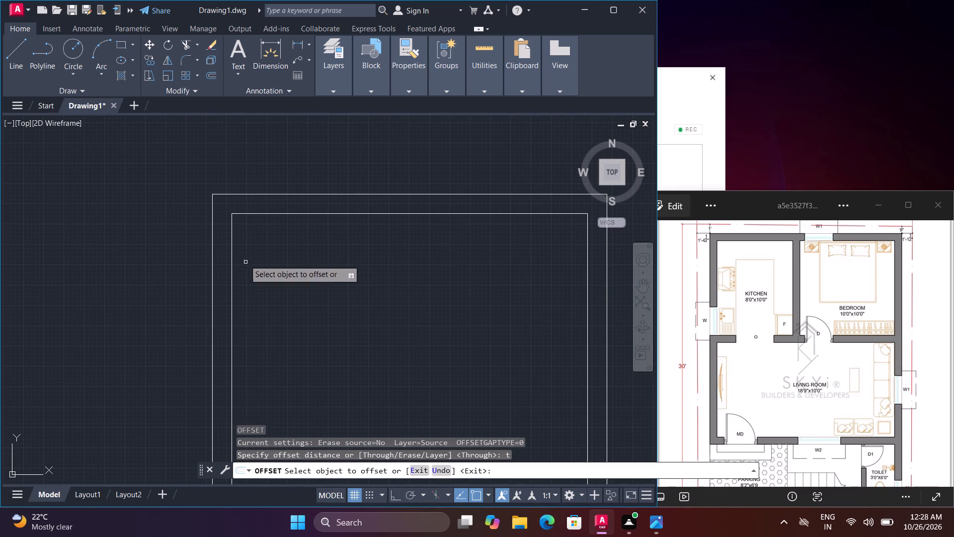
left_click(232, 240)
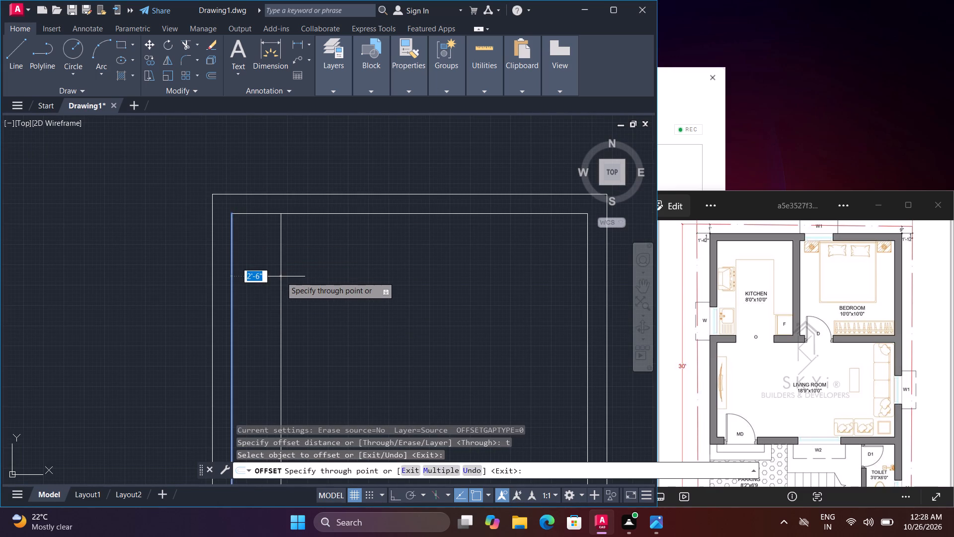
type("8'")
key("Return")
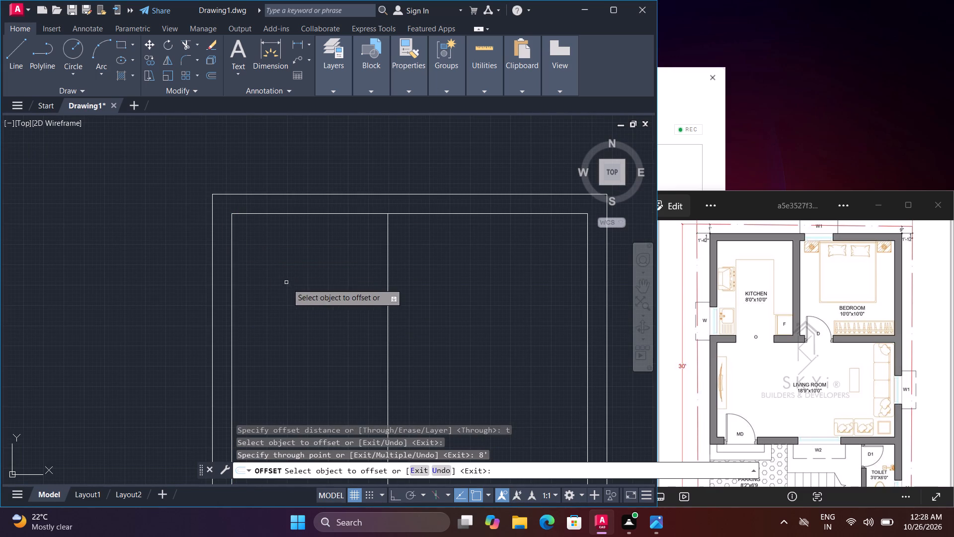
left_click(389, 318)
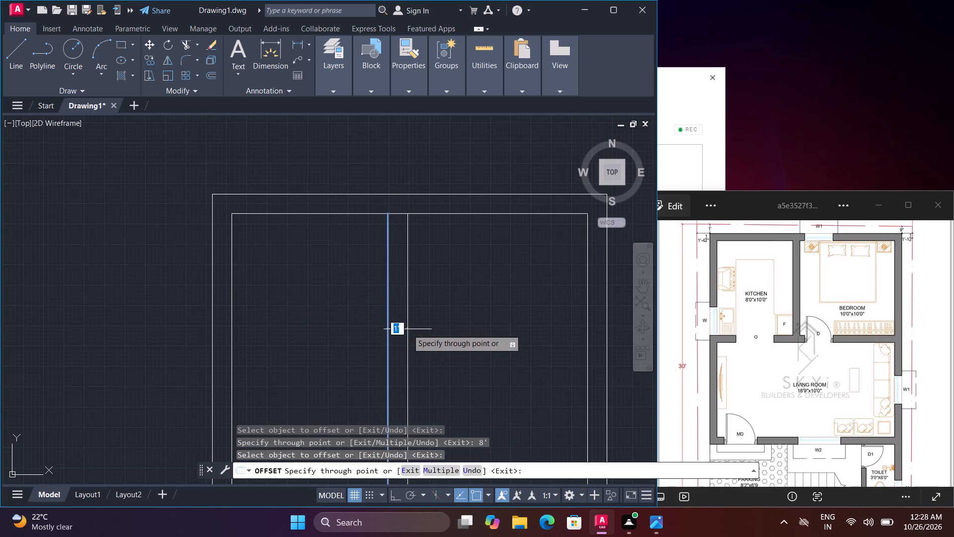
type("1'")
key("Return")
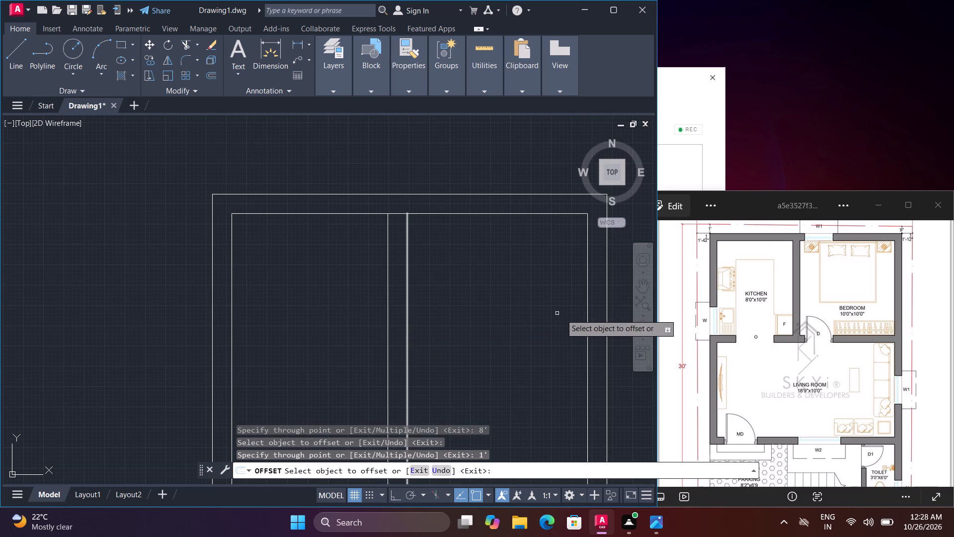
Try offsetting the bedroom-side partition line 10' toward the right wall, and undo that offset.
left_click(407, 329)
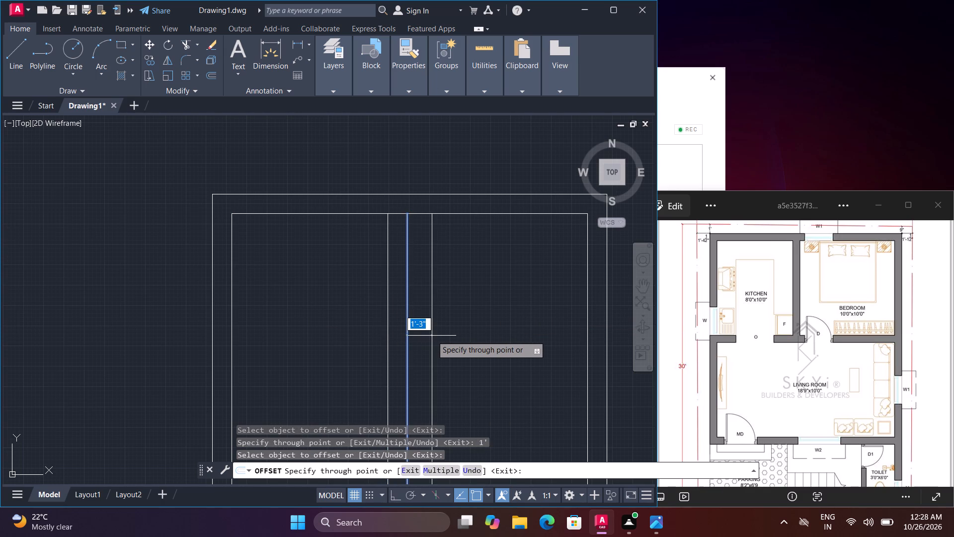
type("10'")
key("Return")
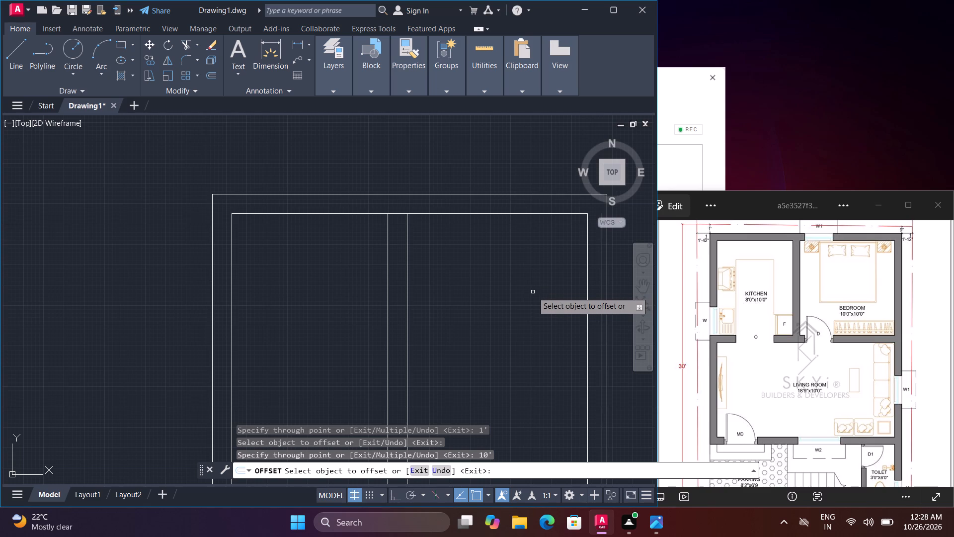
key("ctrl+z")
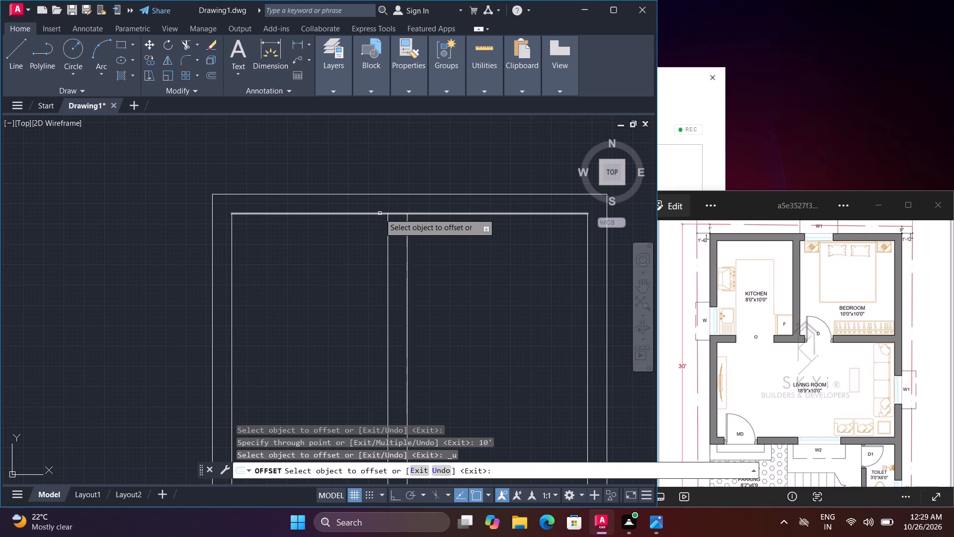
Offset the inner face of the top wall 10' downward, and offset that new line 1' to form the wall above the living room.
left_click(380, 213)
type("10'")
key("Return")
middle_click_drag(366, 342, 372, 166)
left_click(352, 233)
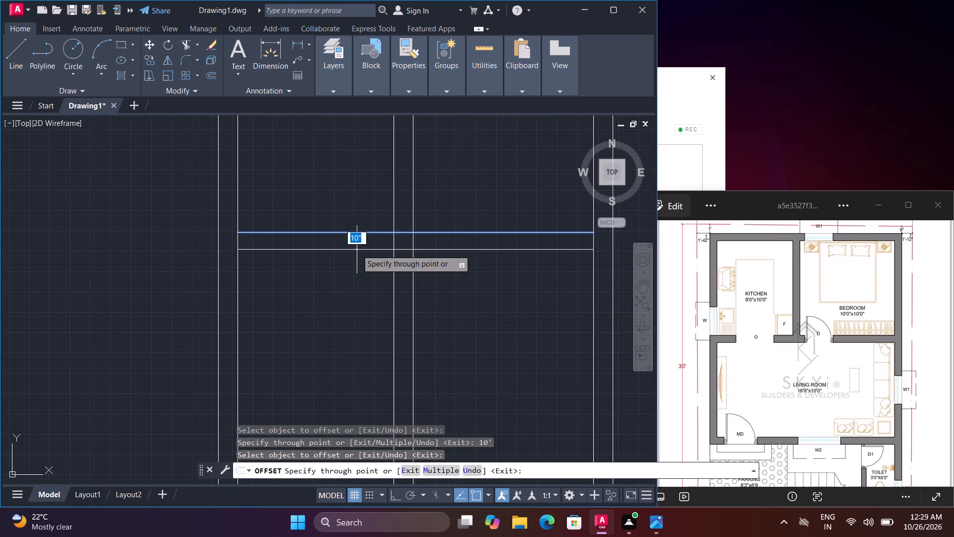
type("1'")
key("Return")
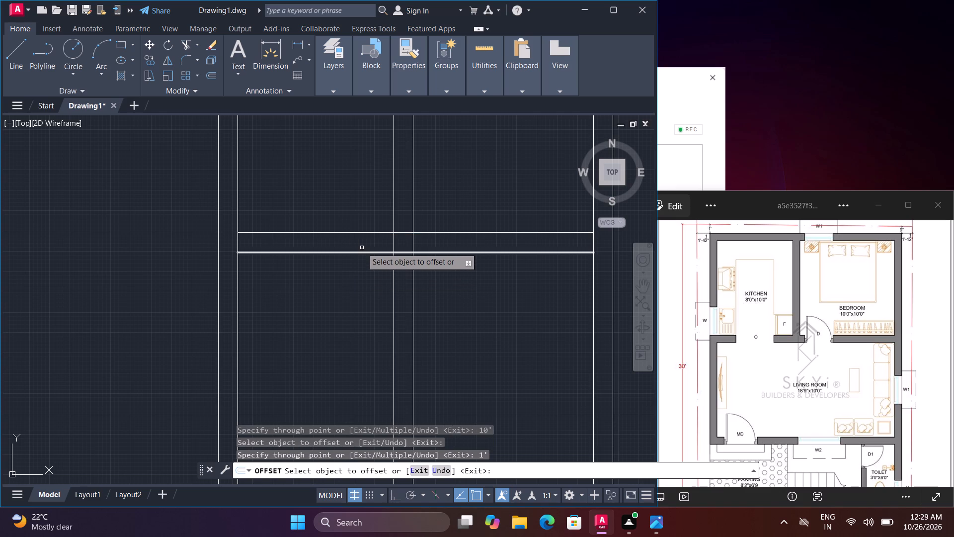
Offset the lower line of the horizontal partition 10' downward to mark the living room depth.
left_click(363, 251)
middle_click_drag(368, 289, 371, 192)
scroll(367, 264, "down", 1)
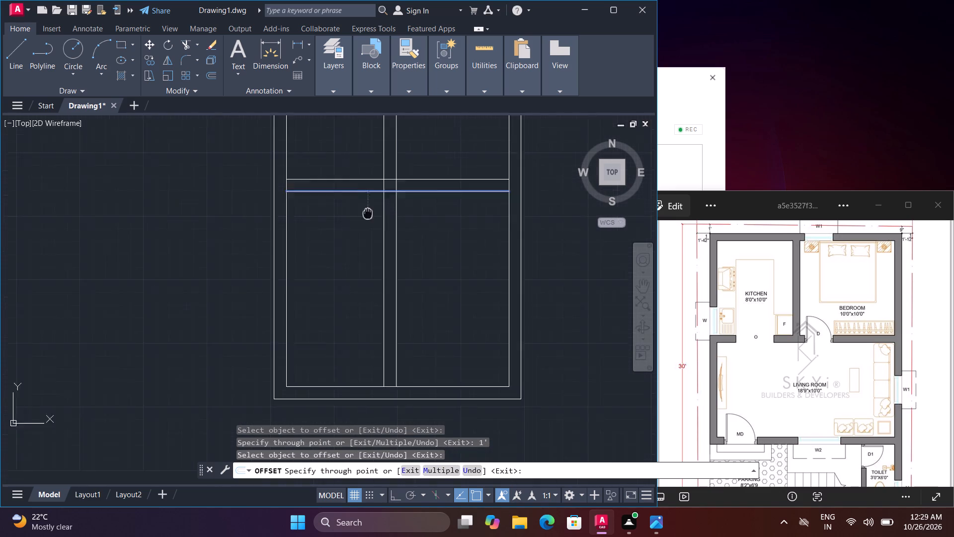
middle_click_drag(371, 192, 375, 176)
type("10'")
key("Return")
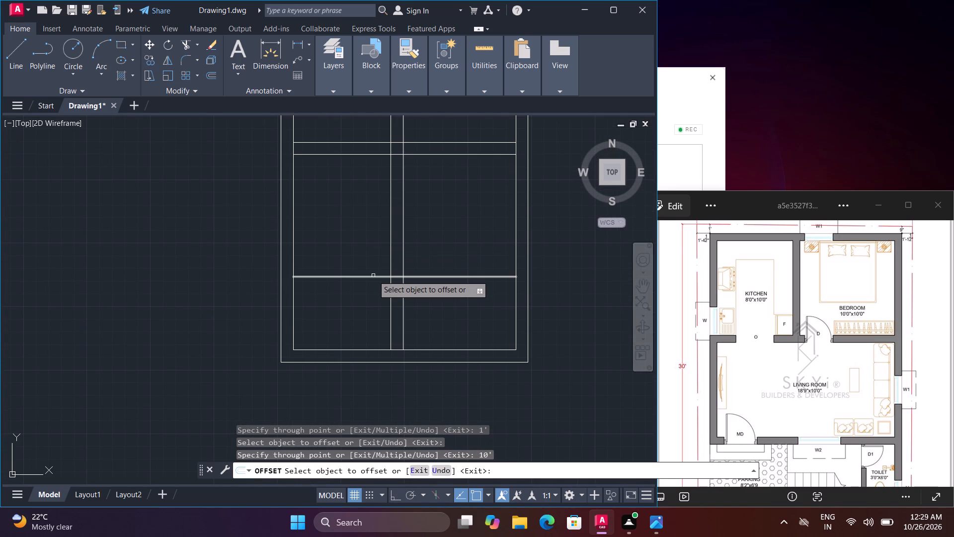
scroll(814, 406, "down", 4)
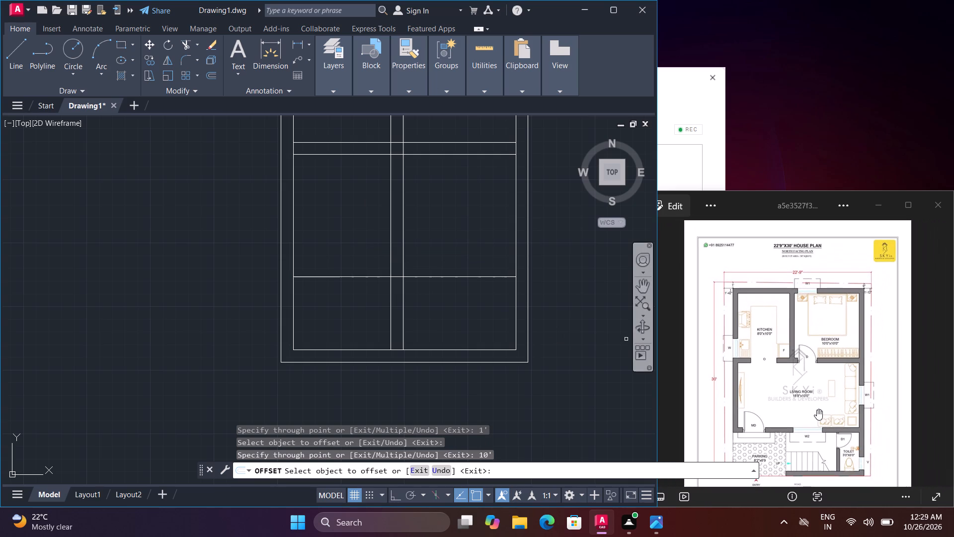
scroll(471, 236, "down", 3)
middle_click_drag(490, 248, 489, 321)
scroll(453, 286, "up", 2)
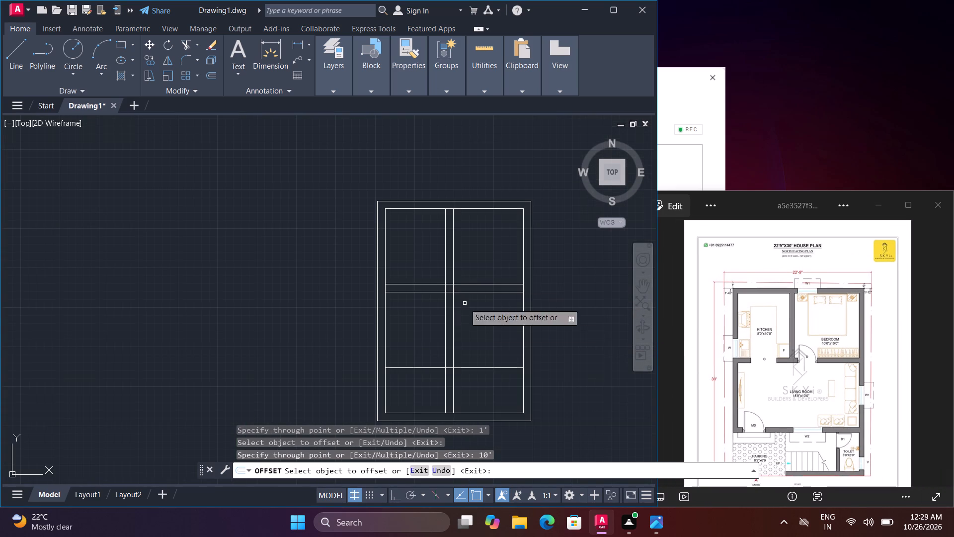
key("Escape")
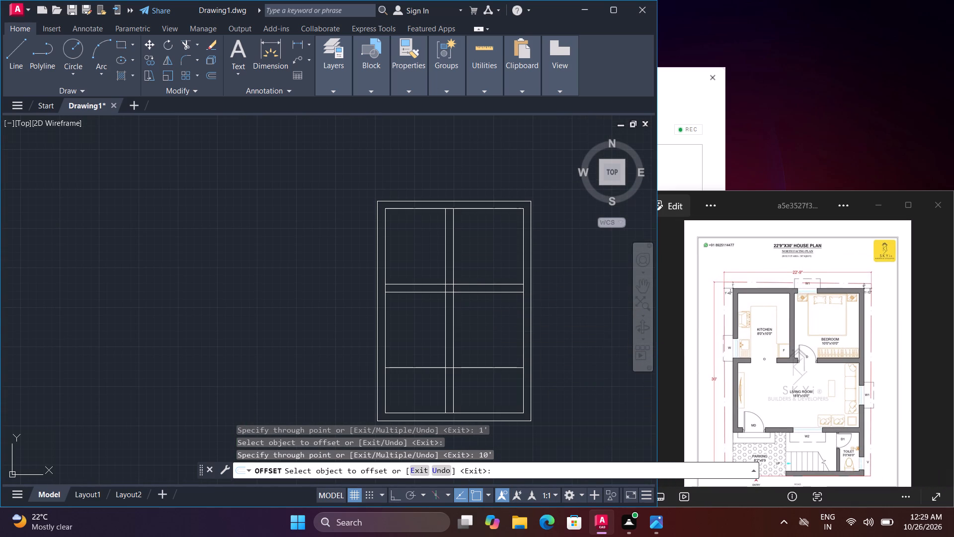
Delete the entire plan drawn so far, including all outer wall and partition lines.
left_click(358, 183)
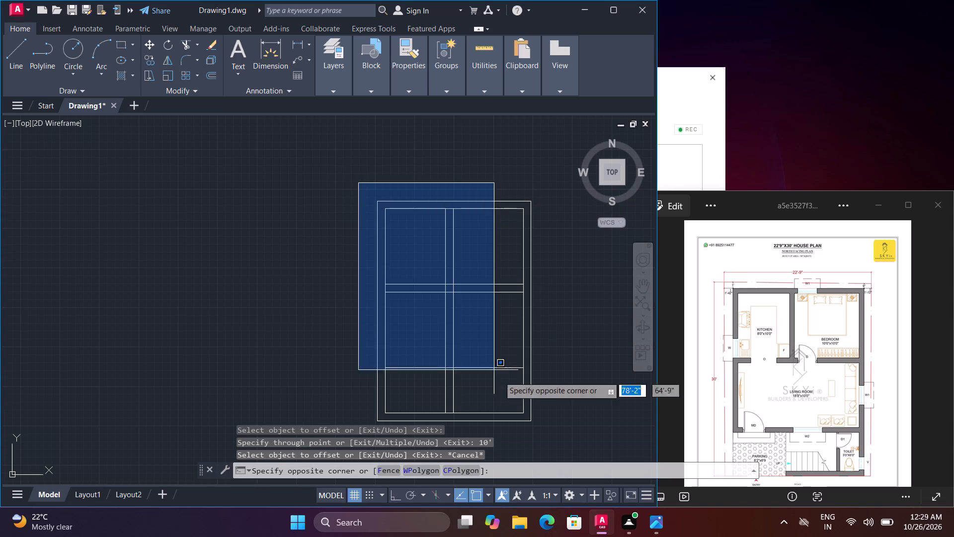
left_click(557, 426)
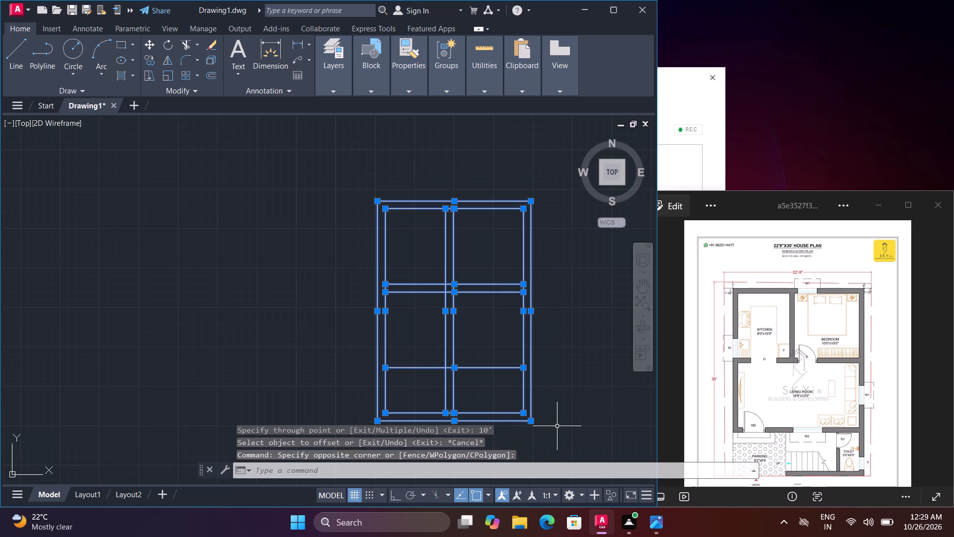
key("Delete")
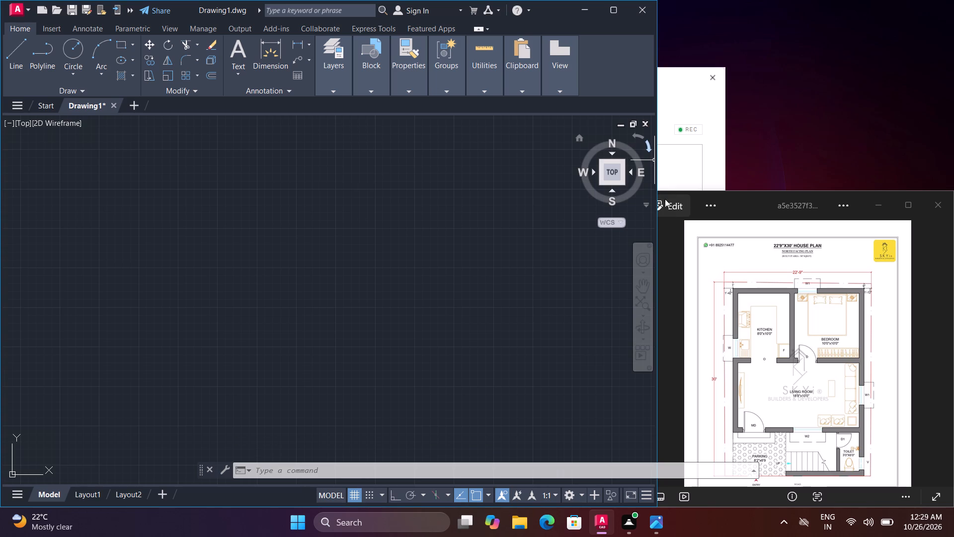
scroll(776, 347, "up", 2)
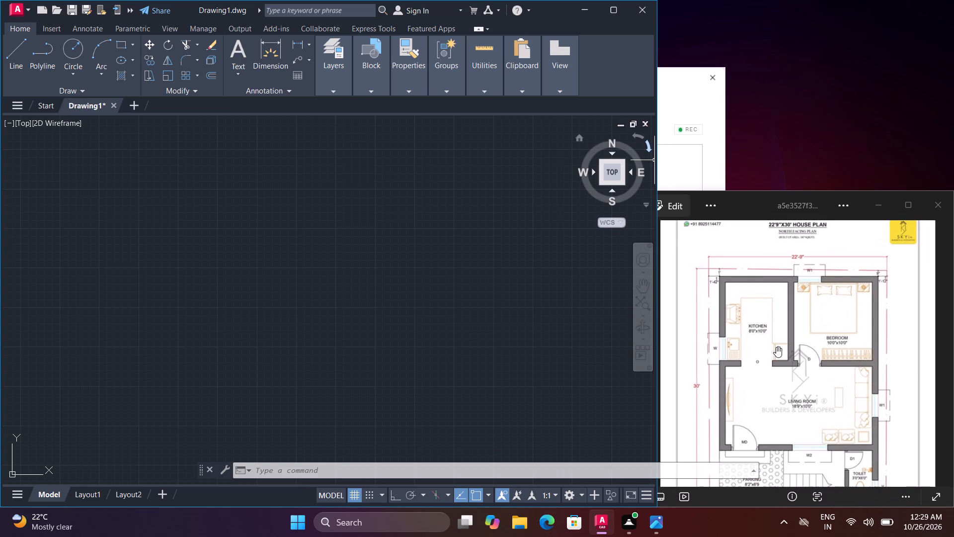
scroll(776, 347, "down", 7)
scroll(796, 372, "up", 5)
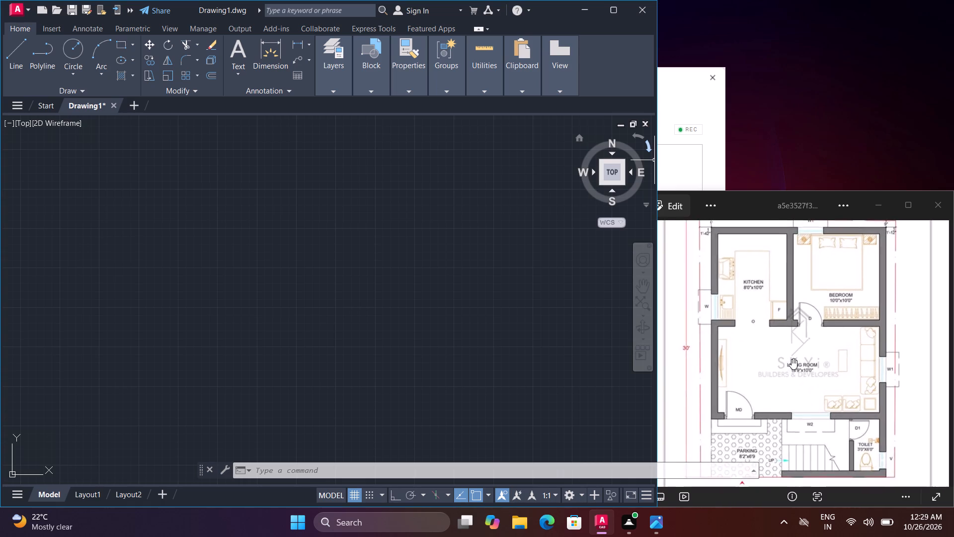
Examine the reference floor plan's overall size, boundary setbacks, room dimensions, and the parking, stair and toilet layout.
scroll(792, 358, "up", 4)
scroll(792, 358, "down", 2)
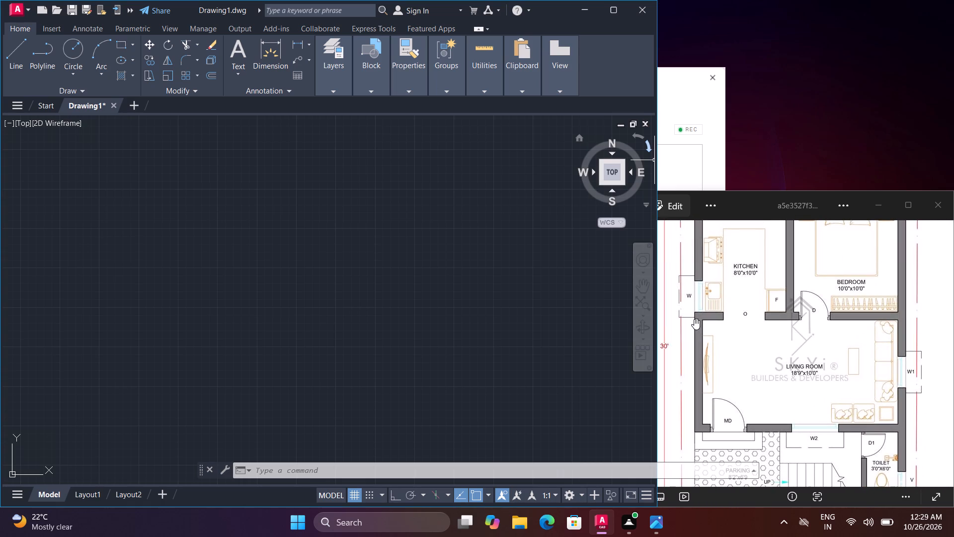
middle_click_drag(693, 310, 754, 358)
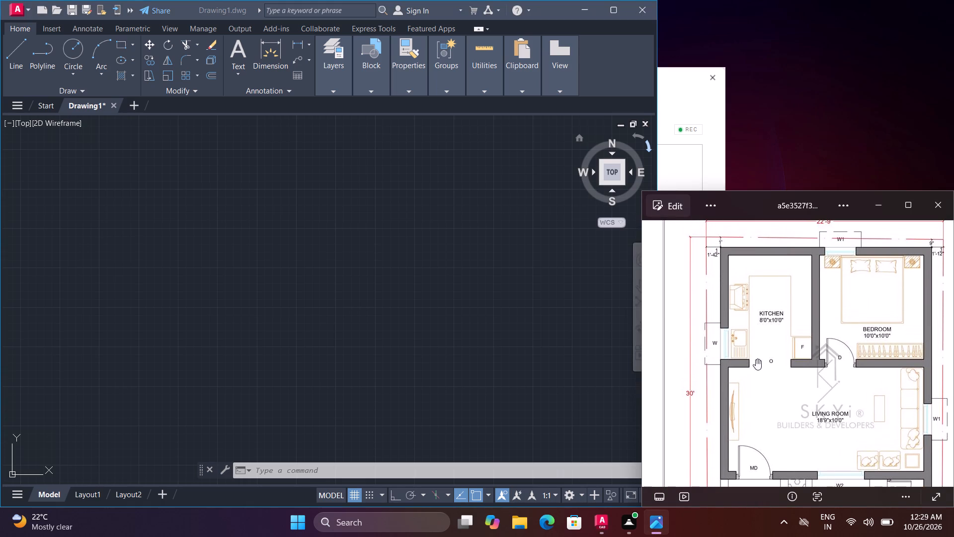
scroll(721, 250, "up", 3)
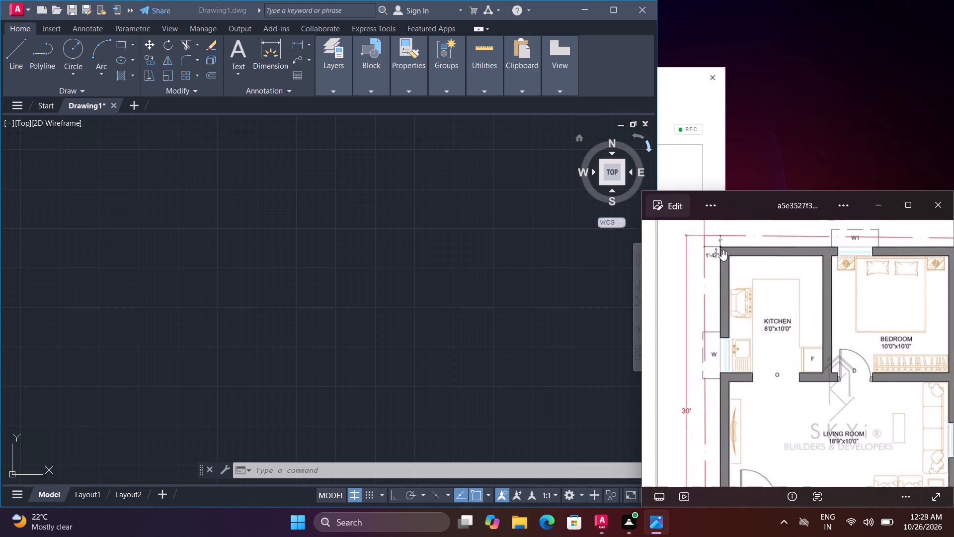
scroll(721, 250, "up", 1)
scroll(721, 250, "down", 2)
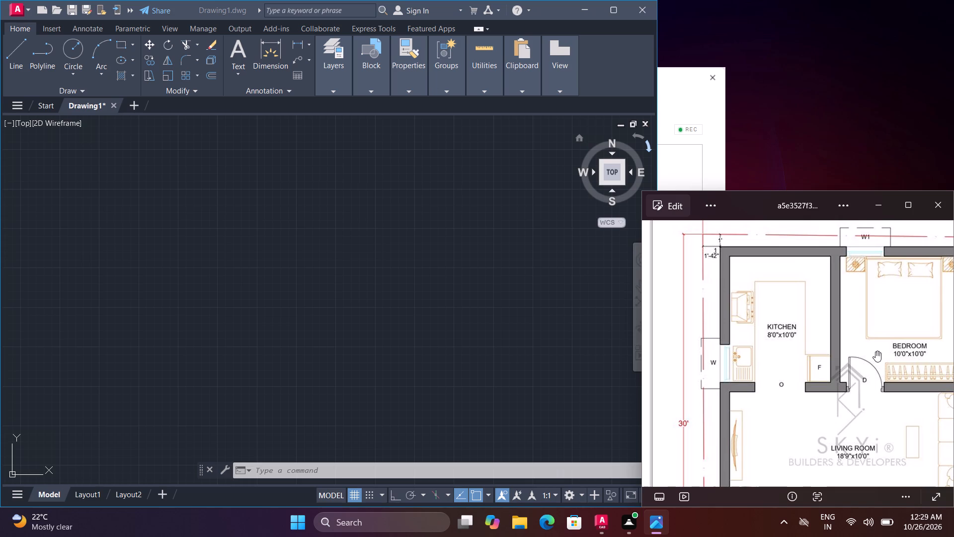
middle_click_drag(811, 297, 799, 297)
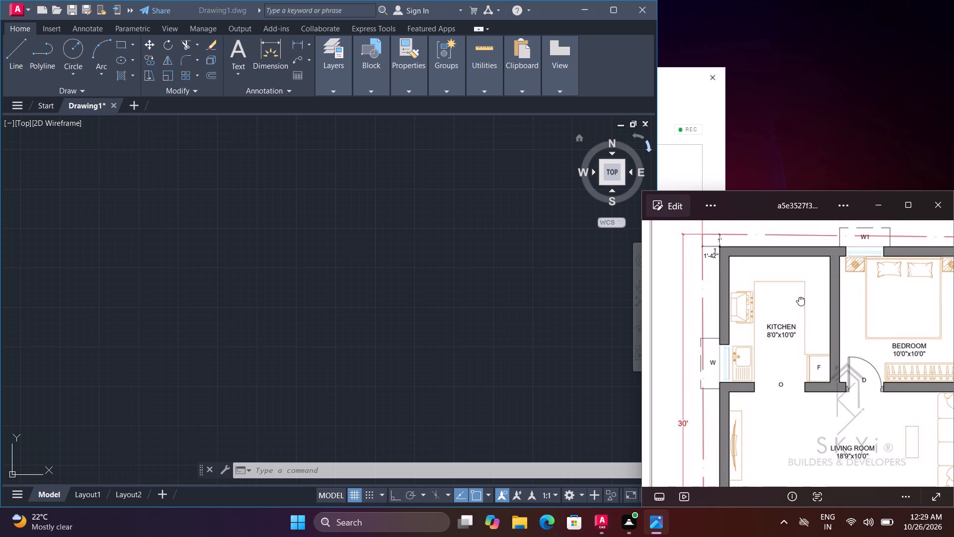
middle_click_drag(799, 297, 752, 315)
middle_click(752, 315)
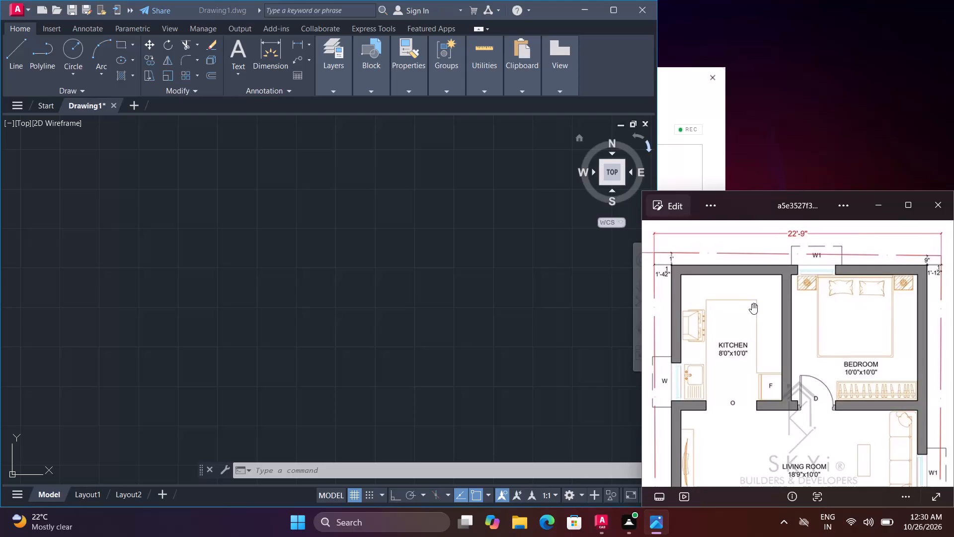
middle_click_drag(815, 373, 796, 364)
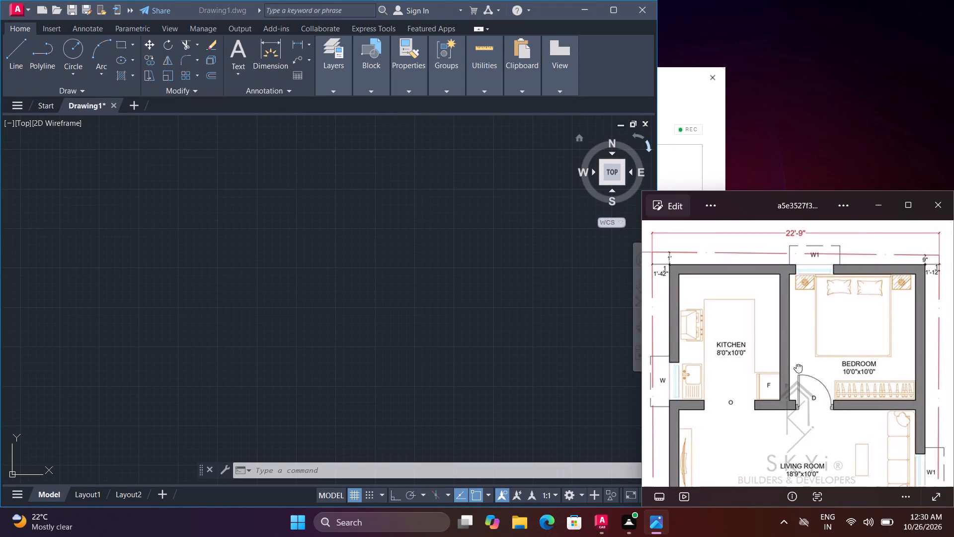
middle_click_drag(796, 364, 760, 330)
middle_click_drag(779, 408, 704, 213)
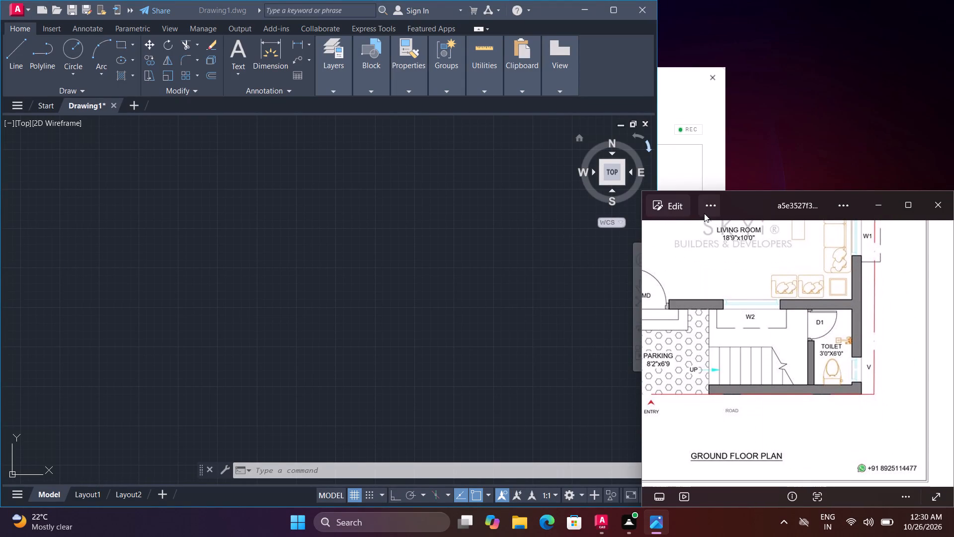
middle_click_drag(704, 213, 704, 213)
middle_click_drag(742, 324, 772, 322)
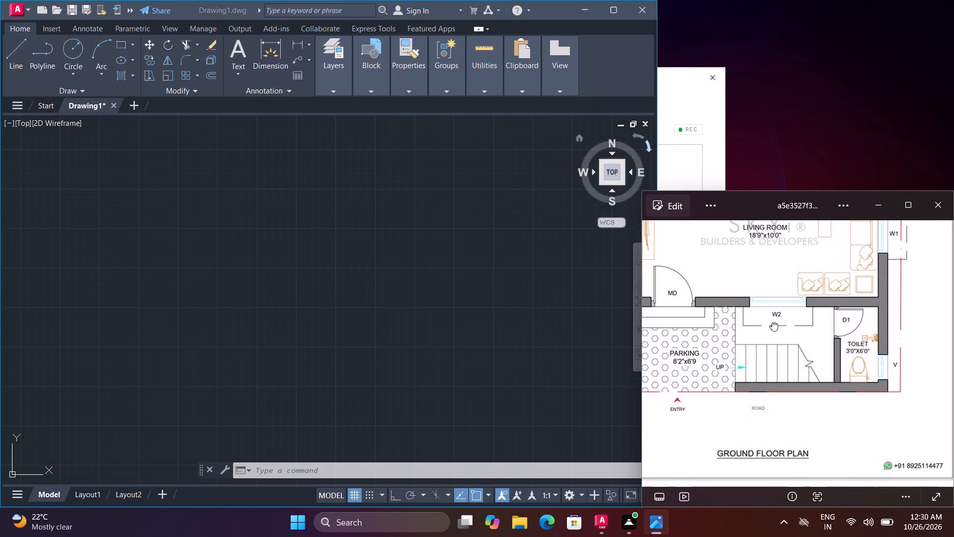
middle_click_drag(772, 322, 906, 324)
middle_click(906, 324)
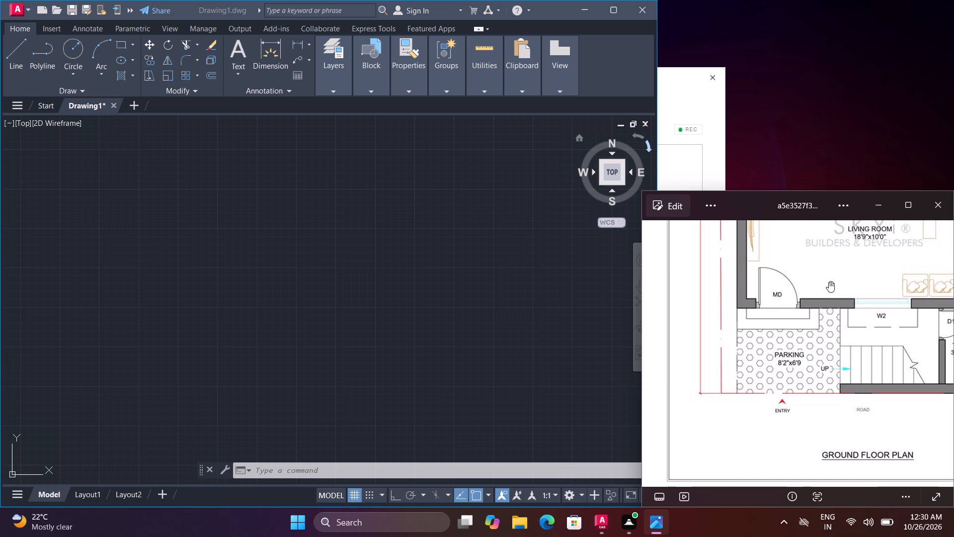
middle_click_drag(829, 282, 835, 331)
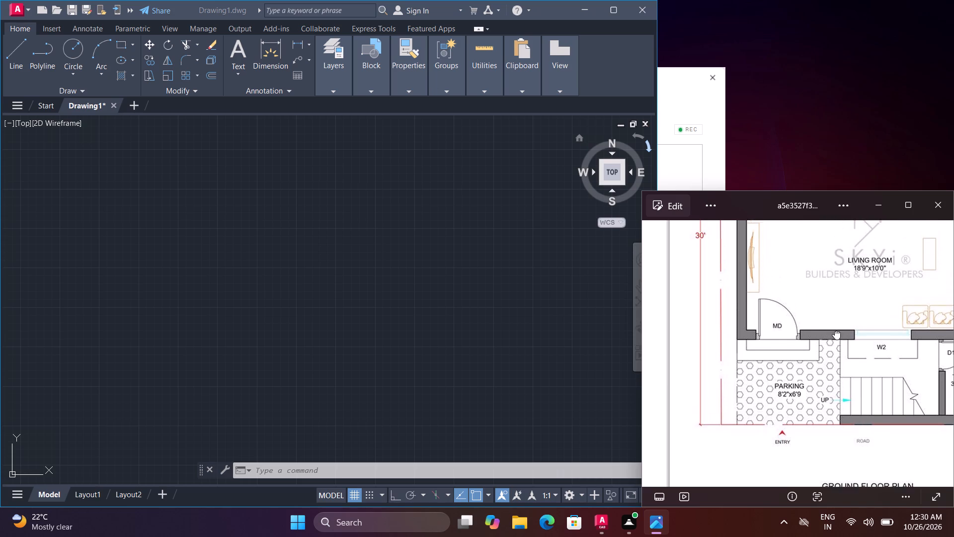
middle_click_drag(835, 331, 832, 351)
middle_click_drag(814, 307, 822, 364)
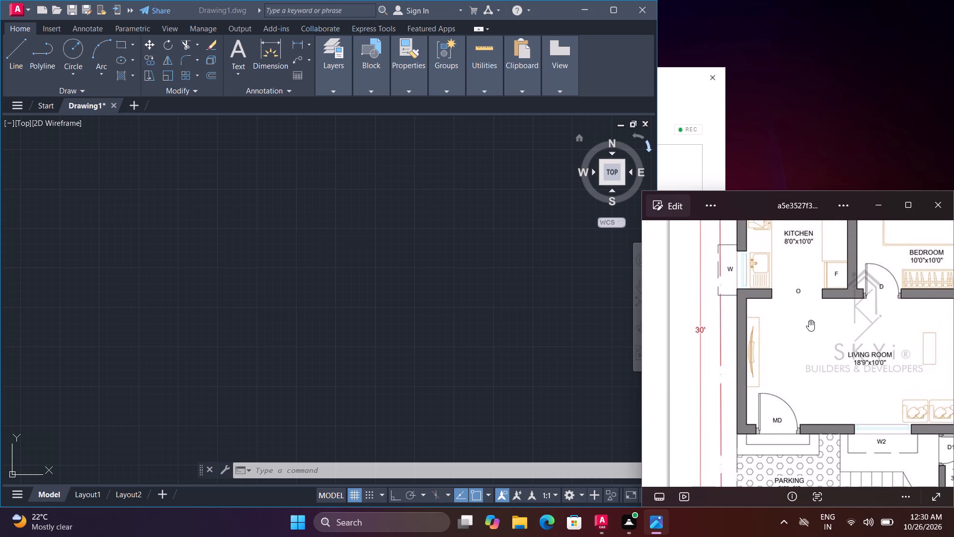
middle_click_drag(810, 327, 809, 423)
middle_click_drag(787, 310, 805, 395)
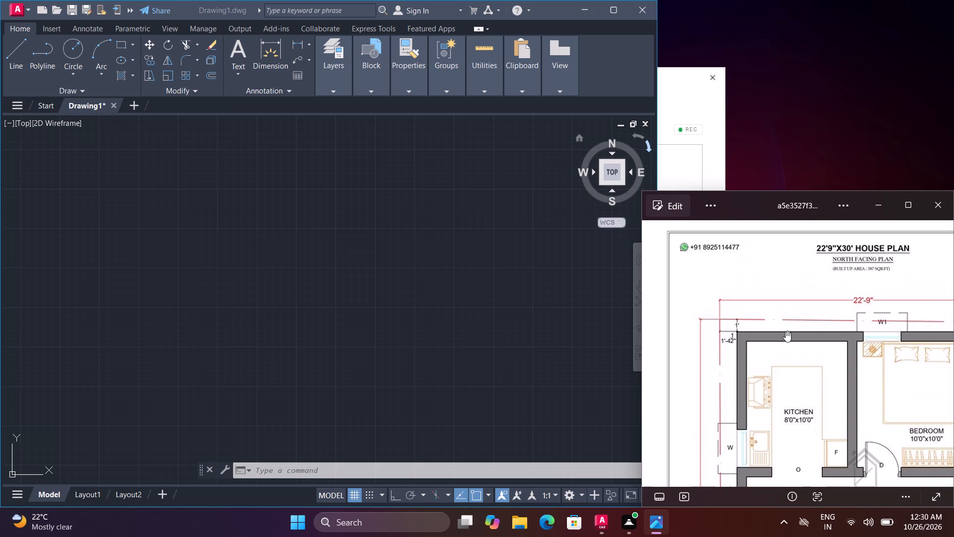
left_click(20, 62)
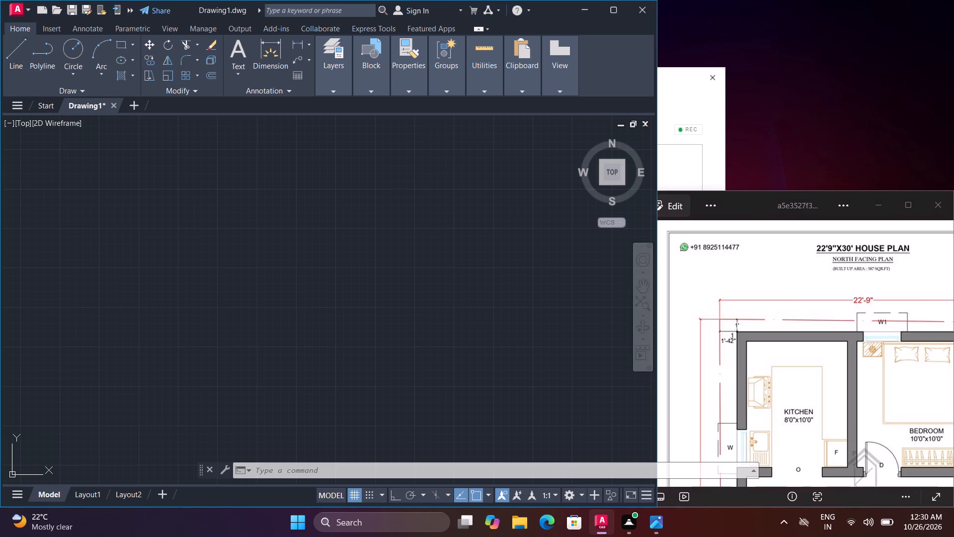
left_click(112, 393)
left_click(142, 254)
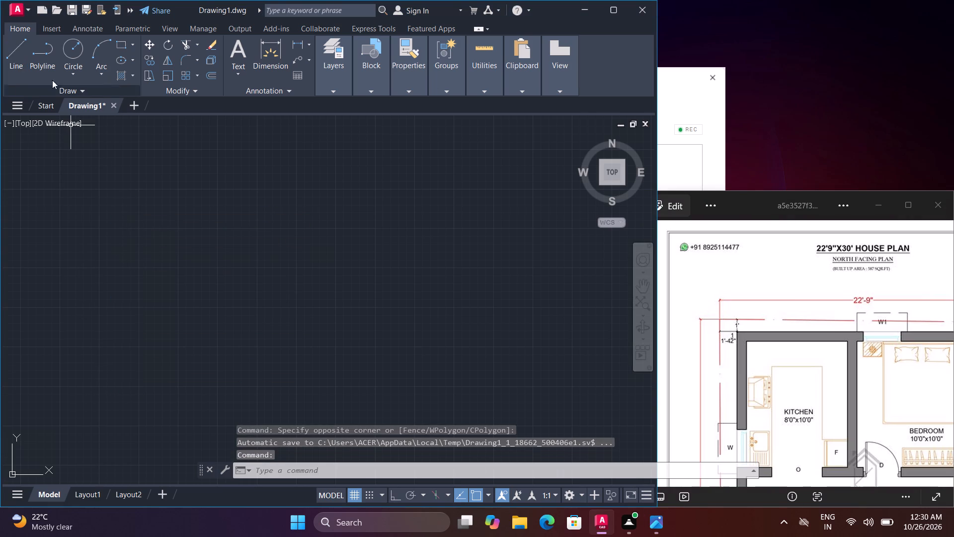
Draw the plot boundary's left side as a vertical line 30' long, with Ortho on.
left_click(19, 48)
left_click(107, 404)
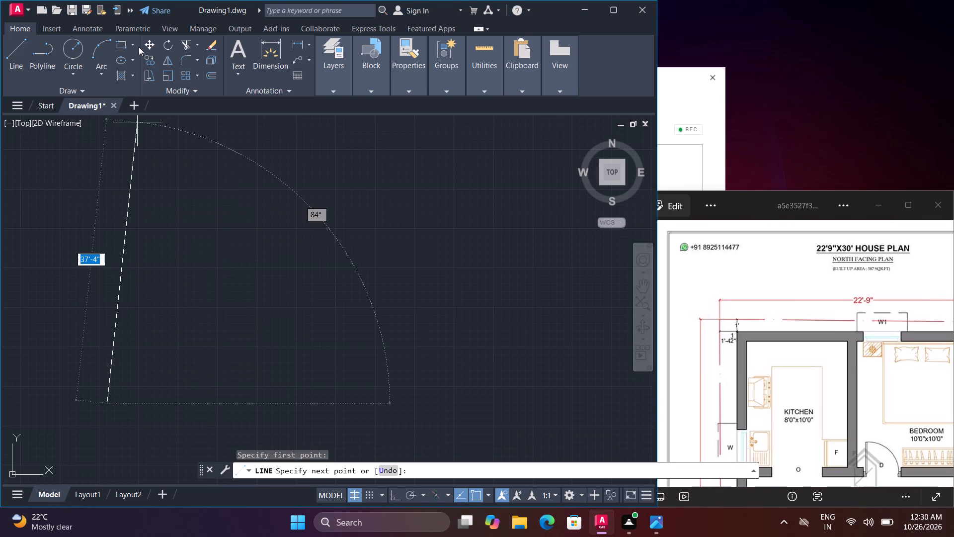
key("F8")
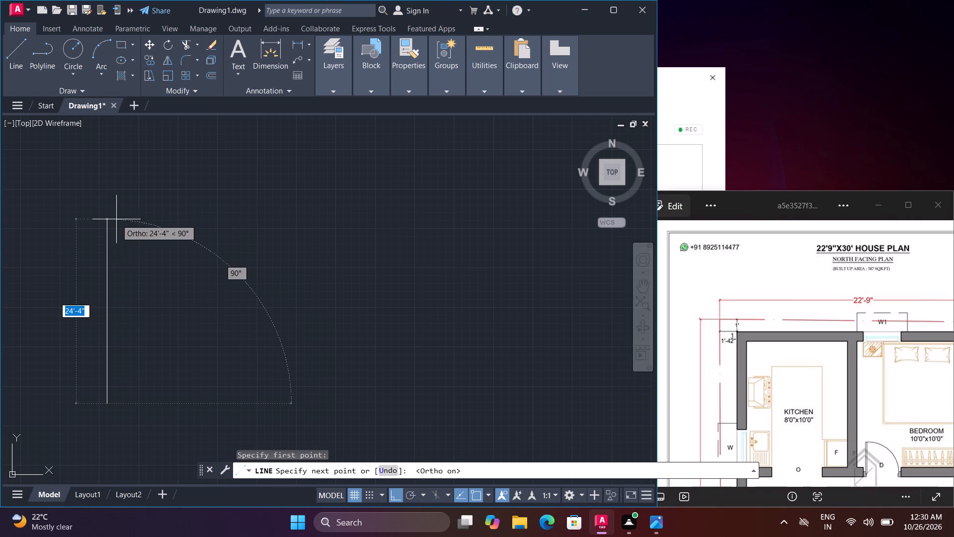
type("30")
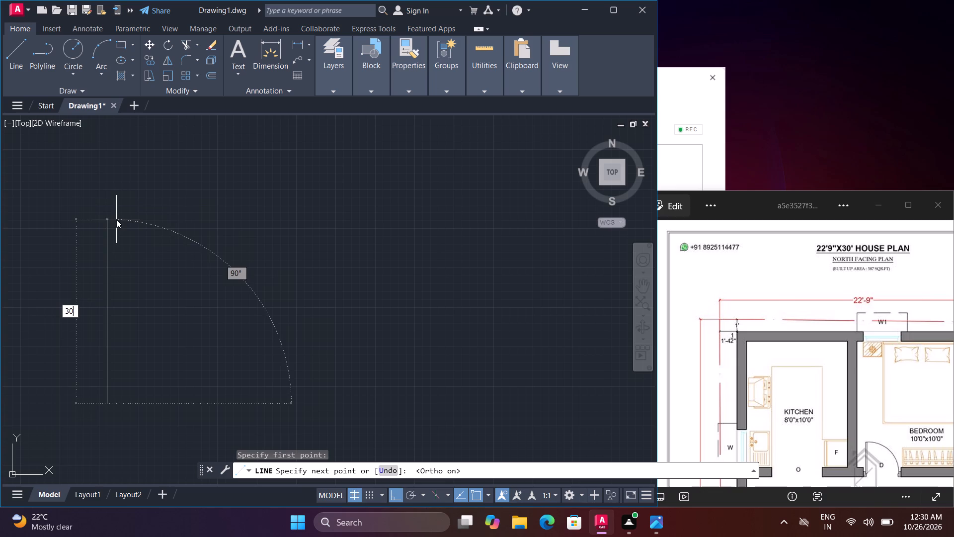
key("Return")
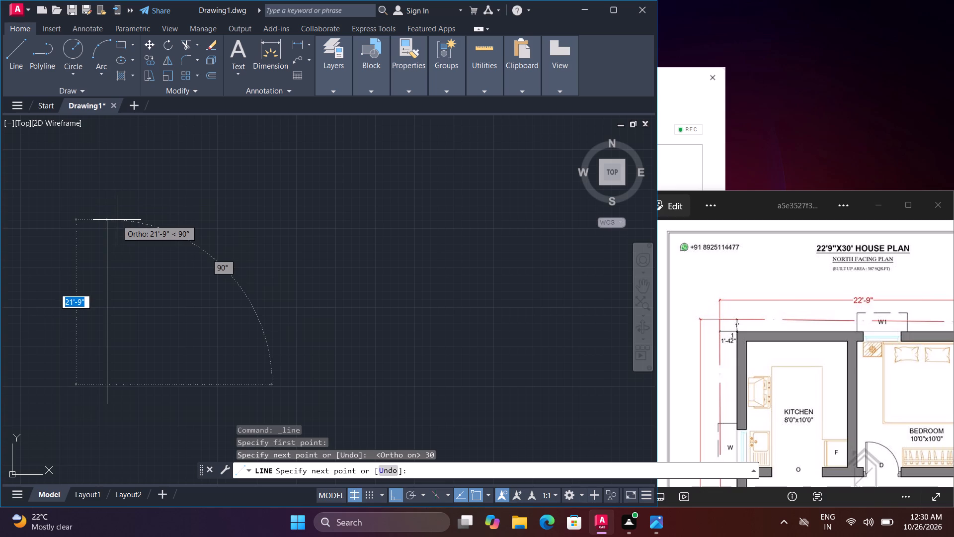
key("ctrl+z")
key("3")
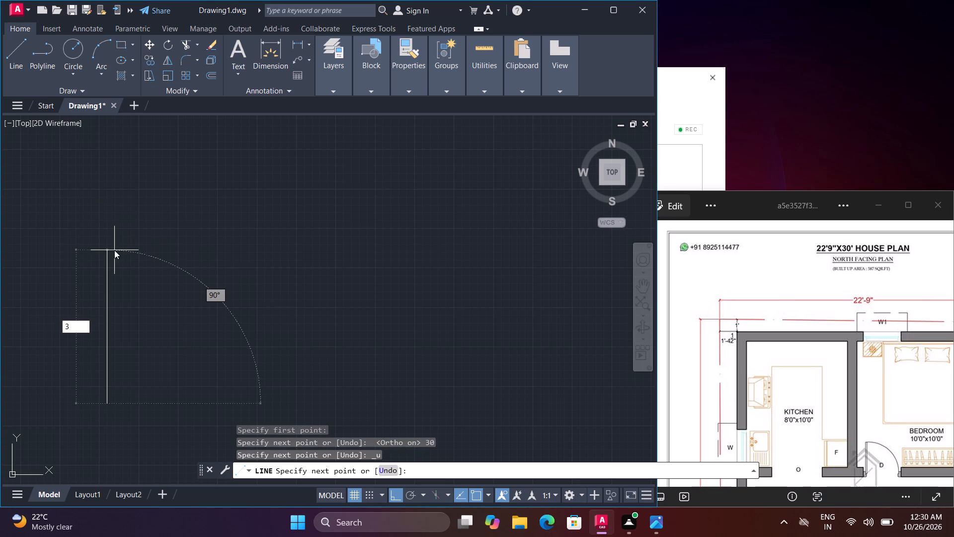
type("0'")
key("Return")
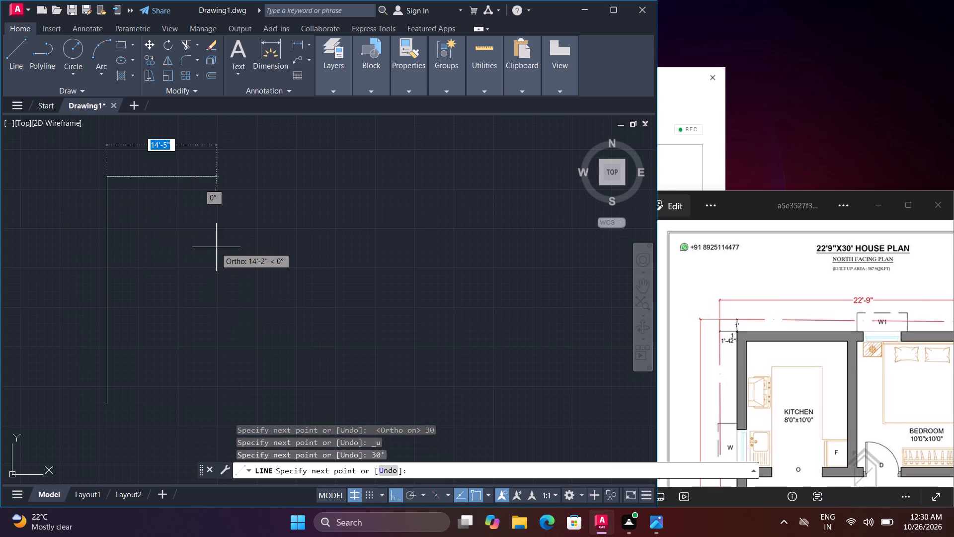
Complete the plot boundary with a 22'9" top side, a 30' right side and a bottom side closing at the start point.
type("22'")
type("9\"")
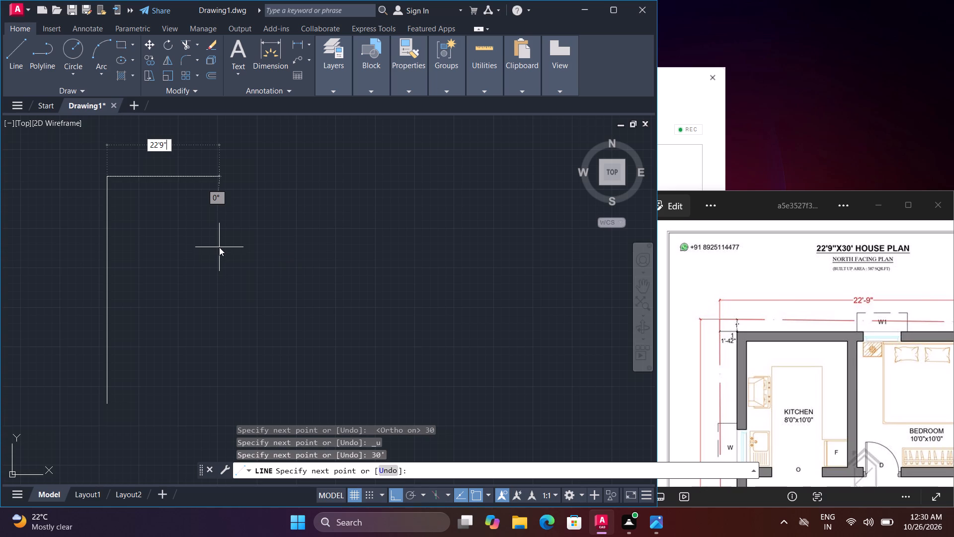
key("Return")
type("30'")
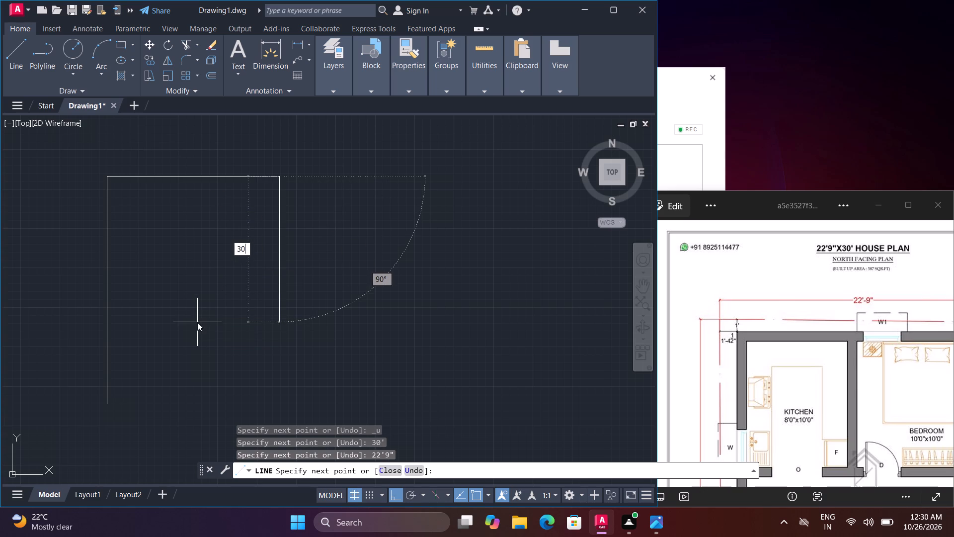
key("Return")
left_click(104, 404)
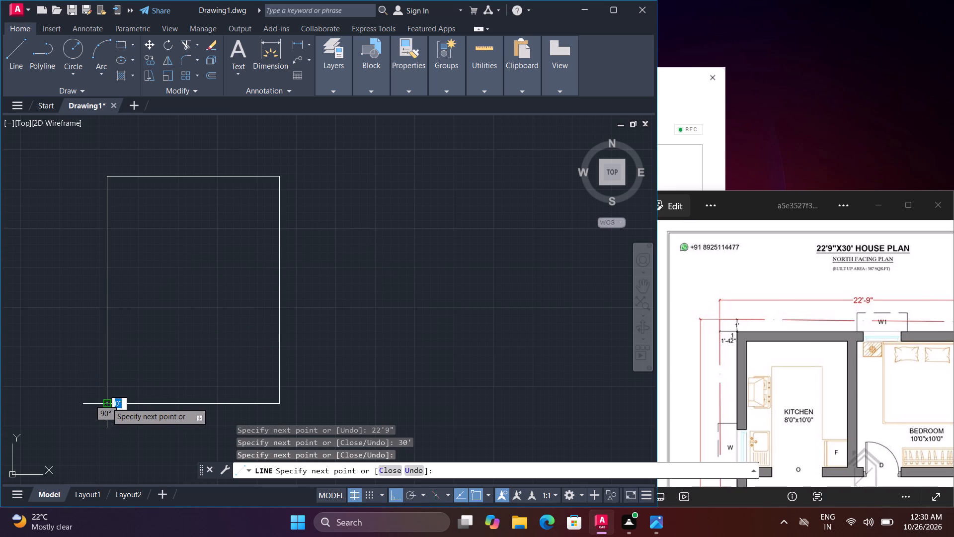
key("space")
Offset the left boundary line 1'4.5" inward.
middle_click_drag(189, 299, 256, 271)
type("o t")
key("space")
left_click(174, 206)
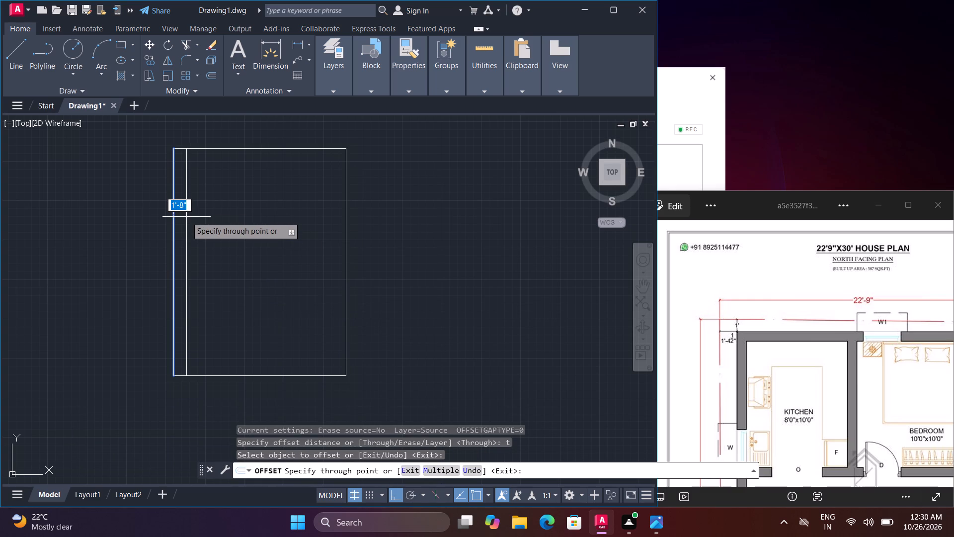
type("1'")
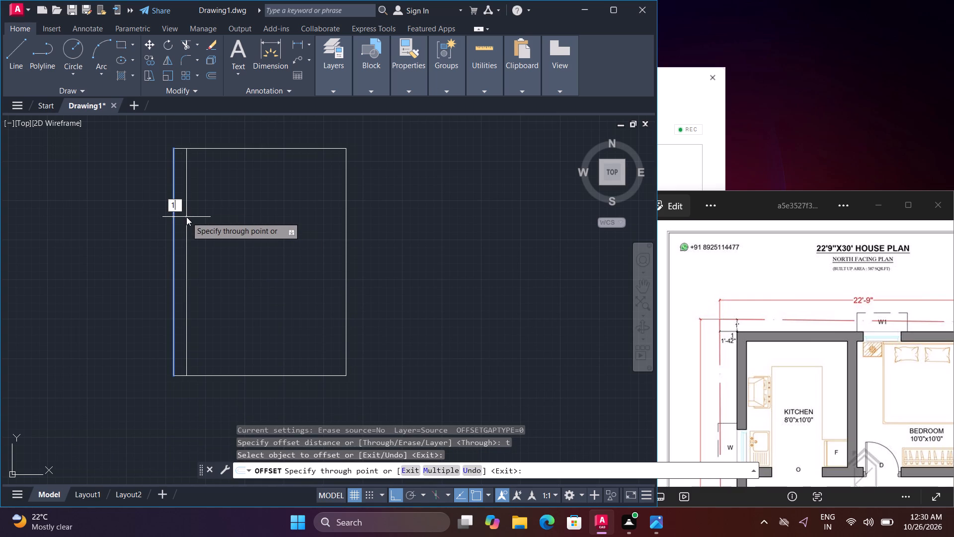
key("4")
type(".5\"")
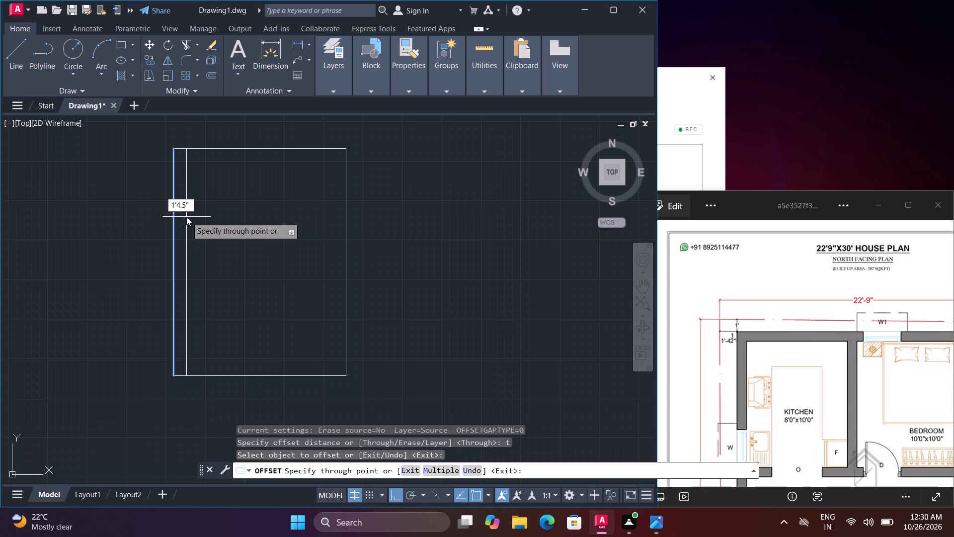
key("Return")
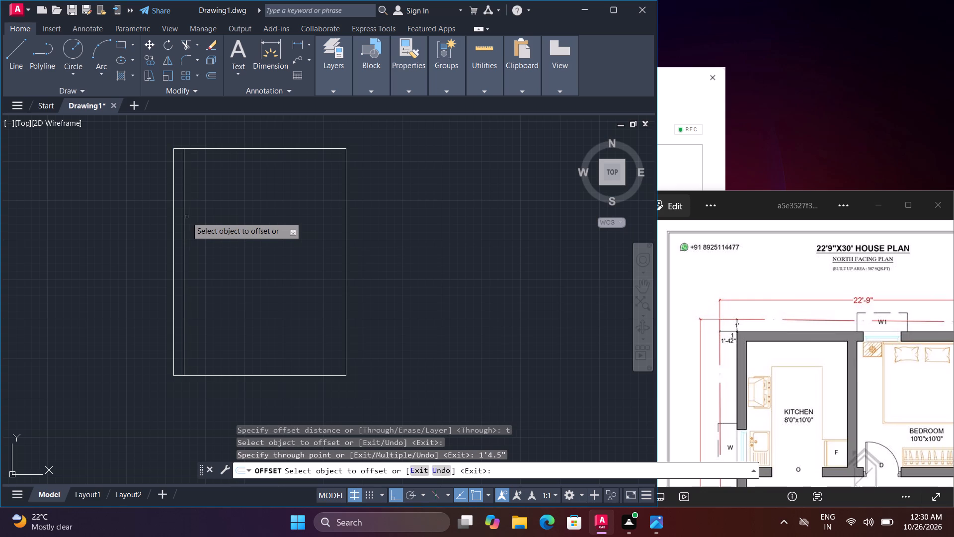
Offset the top boundary line 1' downward.
left_click(243, 148)
key("1")
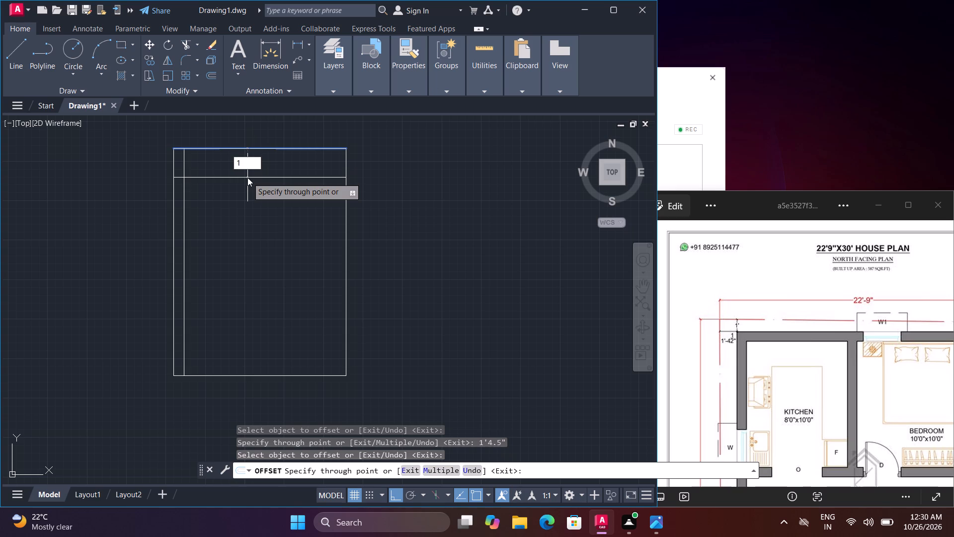
key("apostrophe")
key("Return")
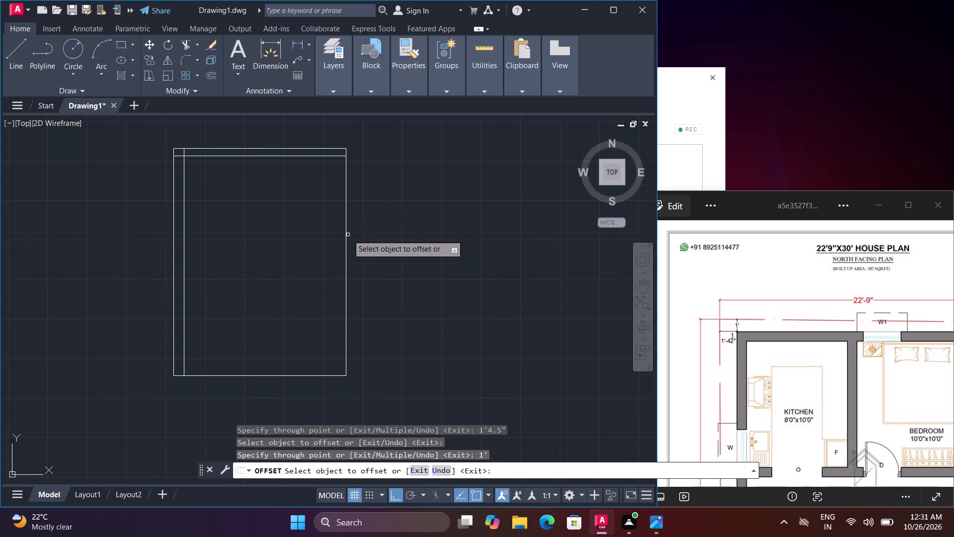
Offset the right boundary line 1'1.5" inward and finish offsetting.
left_click(348, 235)
left_click(347, 232)
key("1")
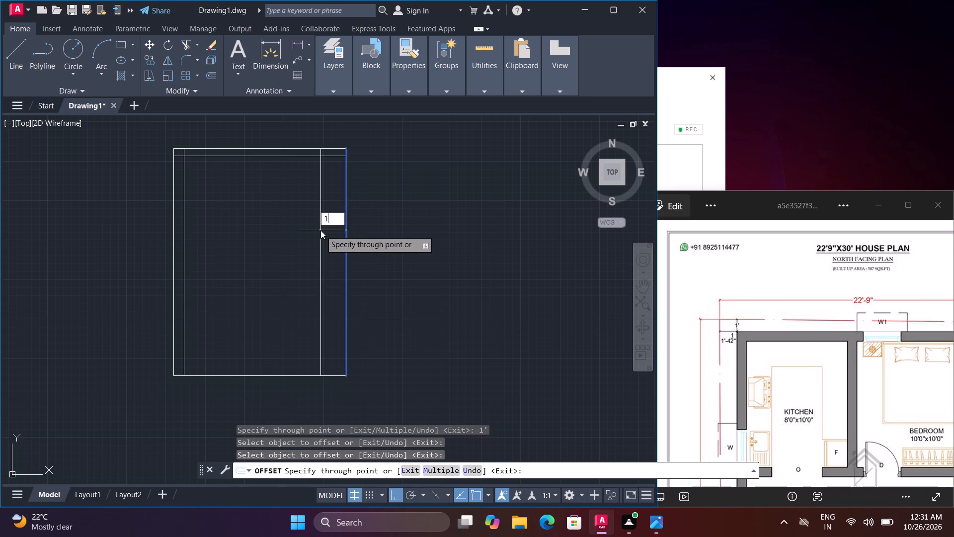
key("apostrophe")
type("1.5")
key("shift+quotedbl")
key("Return")
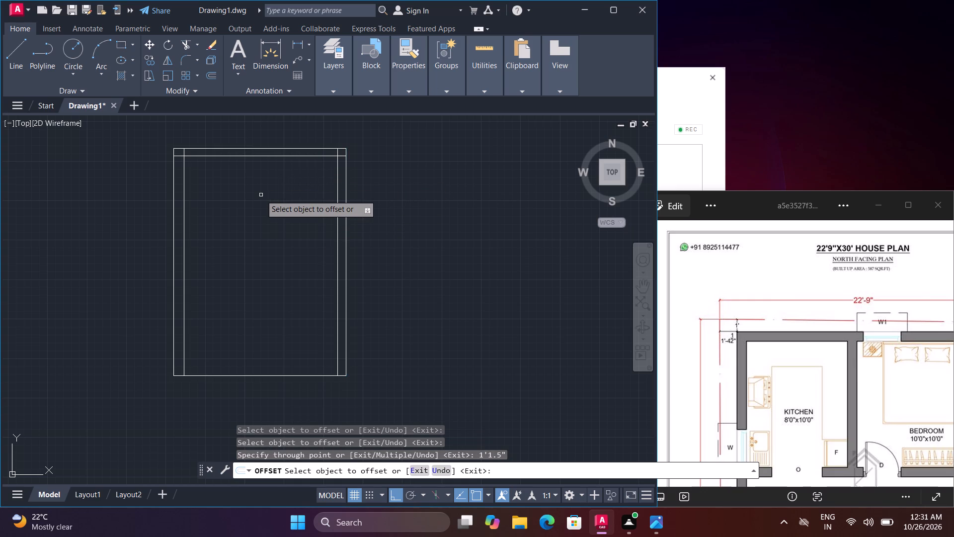
key("Escape")
Trim the overhanging ends of the setback lines at the top-left and top-right corners so they meet cleanly.
type("tr")
key("space")
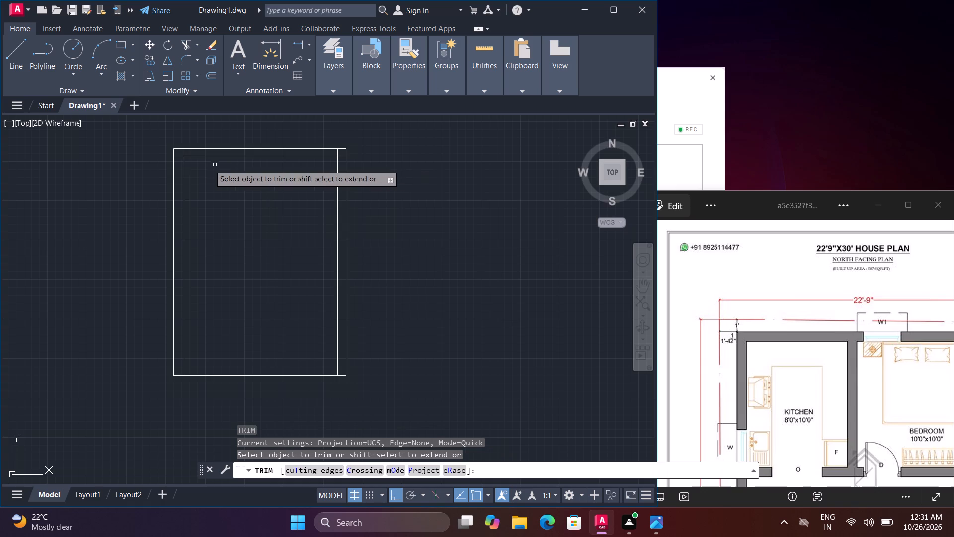
scroll(176, 153, "up", 3)
left_click(186, 175)
left_click(182, 154)
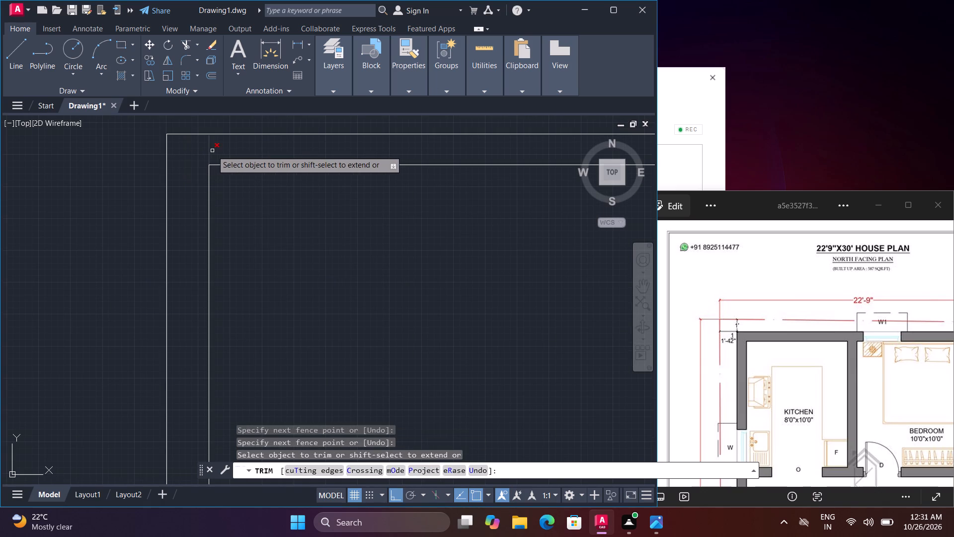
left_click(212, 151)
left_click(203, 147)
scroll(292, 176, "down", 3)
scroll(451, 179, "up", 4)
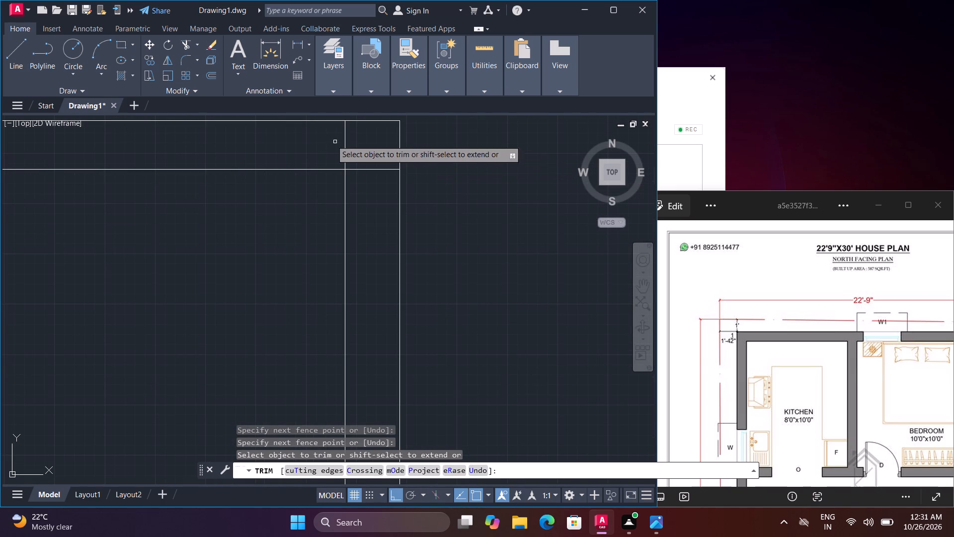
left_click_drag(321, 138, 367, 173)
scroll(367, 174, "down", 4)
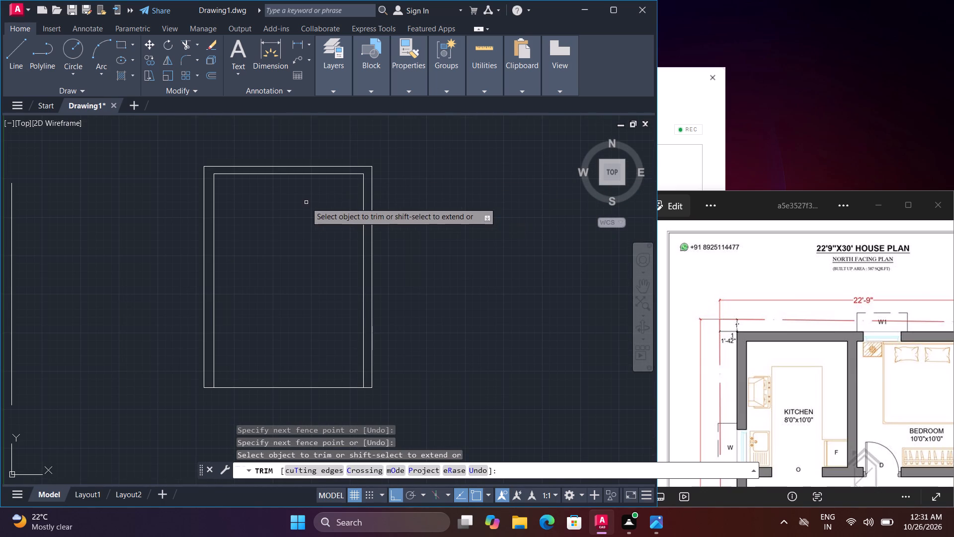
key("space")
Offset the left setback line 9" inward to form the left outer wall.
type("o t")
key("space")
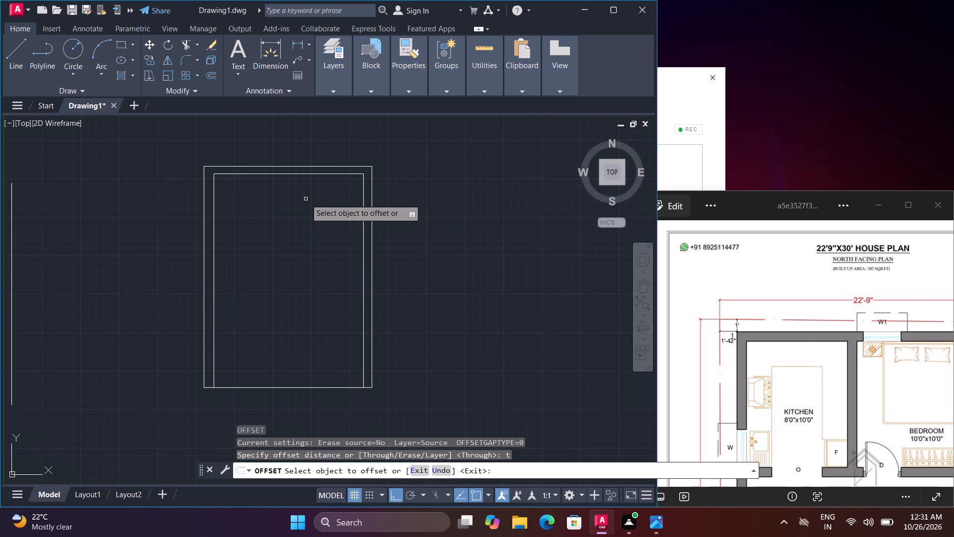
left_click(214, 188)
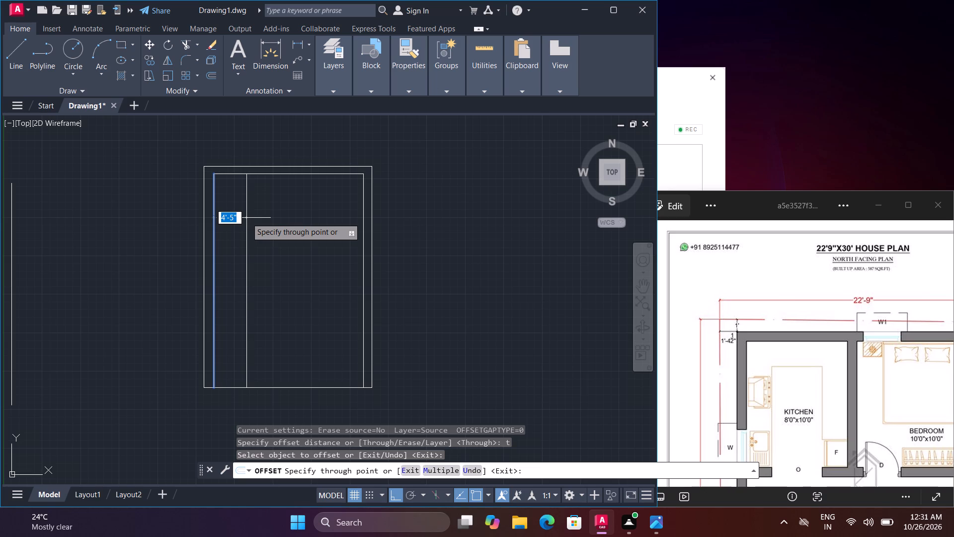
key("9")
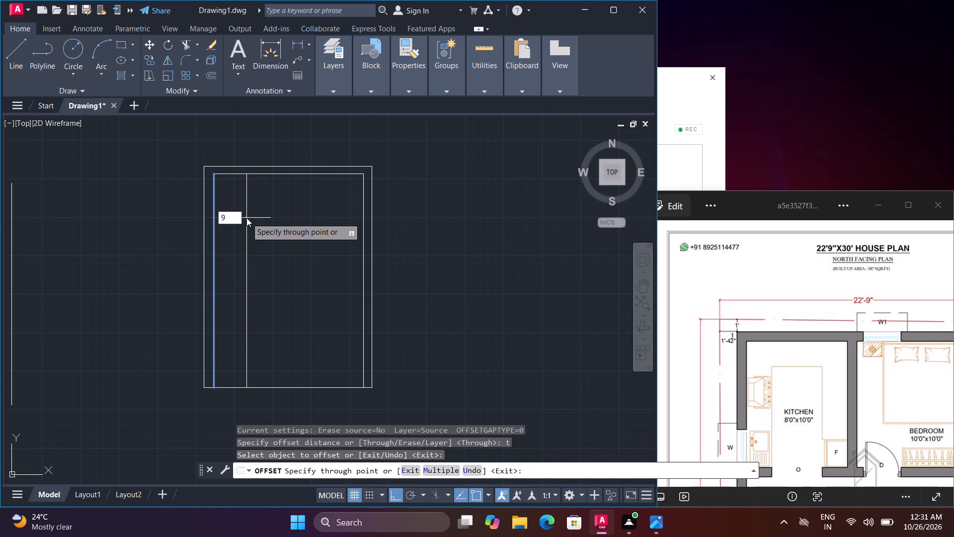
key("shift+quotedbl")
key("Return")
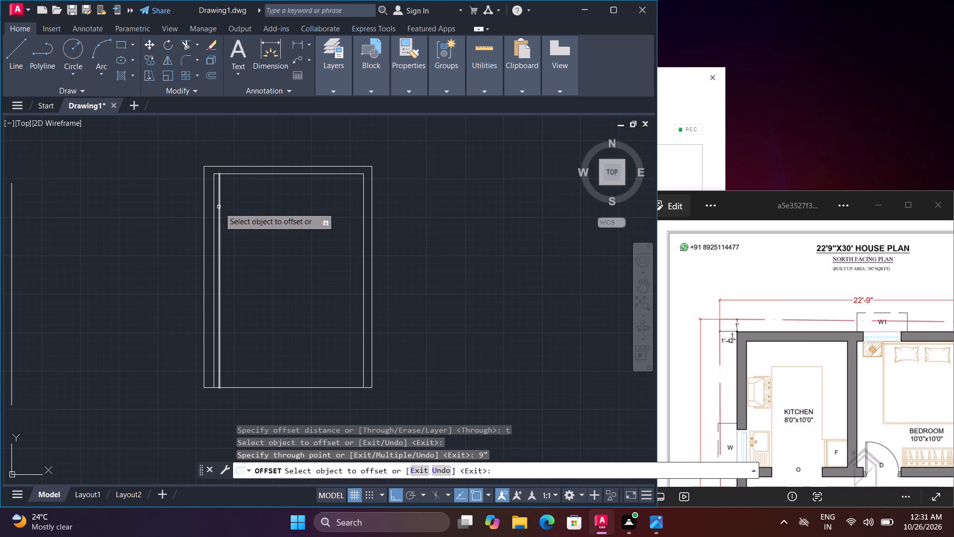
Offset the left wall's inner line 8' to the right for the kitchen width, and that line 9" for the partition wall.
left_click(219, 208)
type("8'")
key("Return")
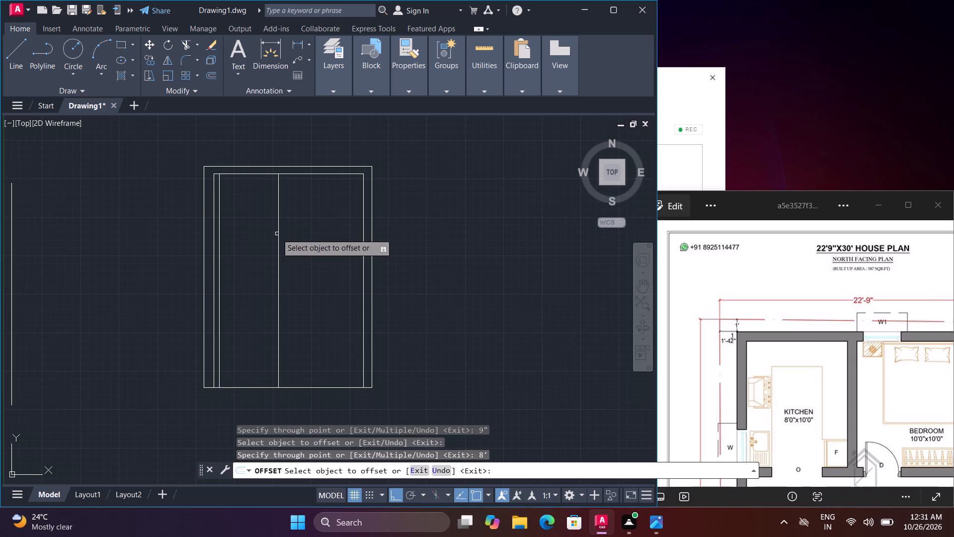
left_click(277, 234)
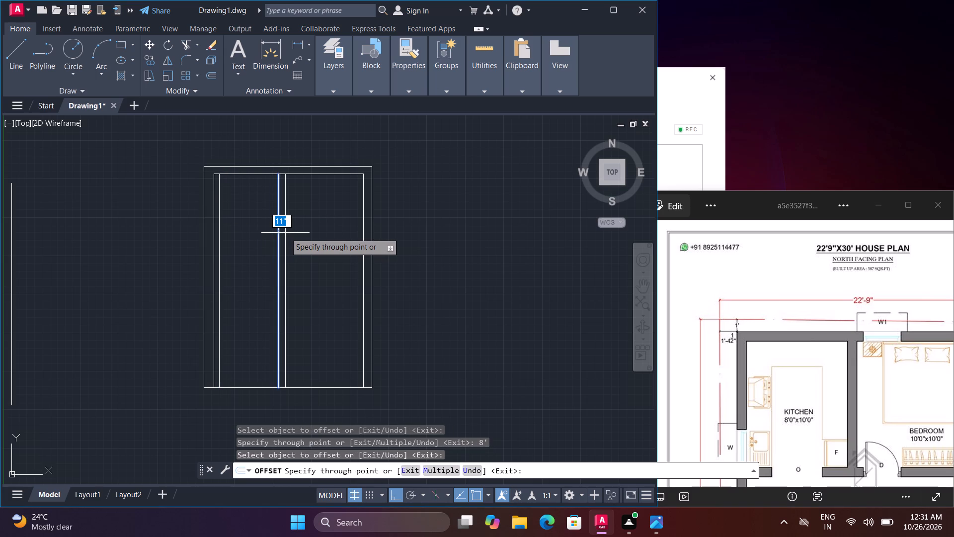
type("9\"")
key("Return")
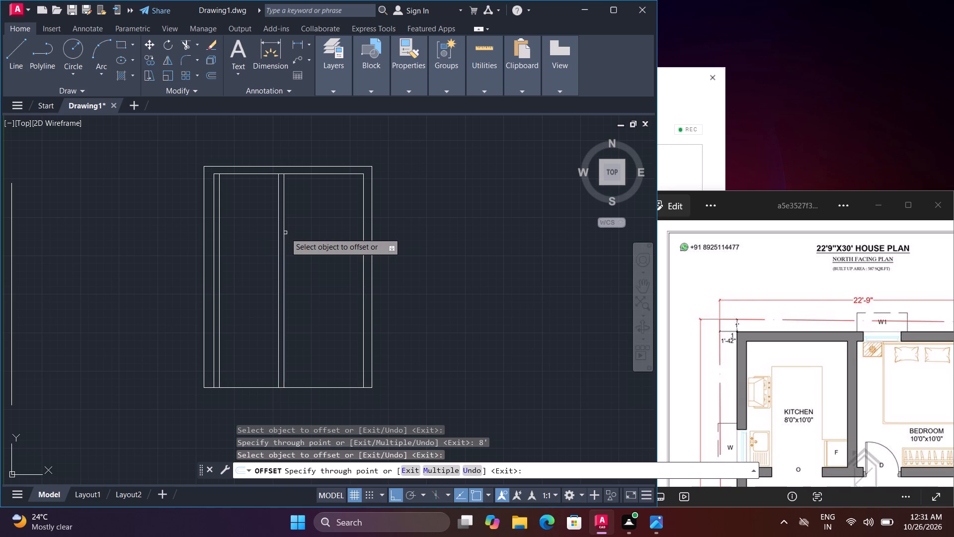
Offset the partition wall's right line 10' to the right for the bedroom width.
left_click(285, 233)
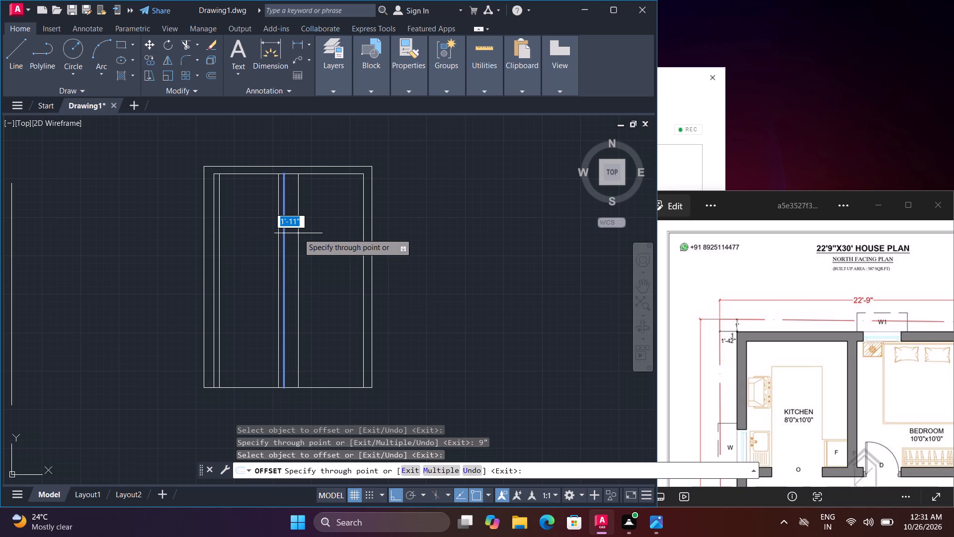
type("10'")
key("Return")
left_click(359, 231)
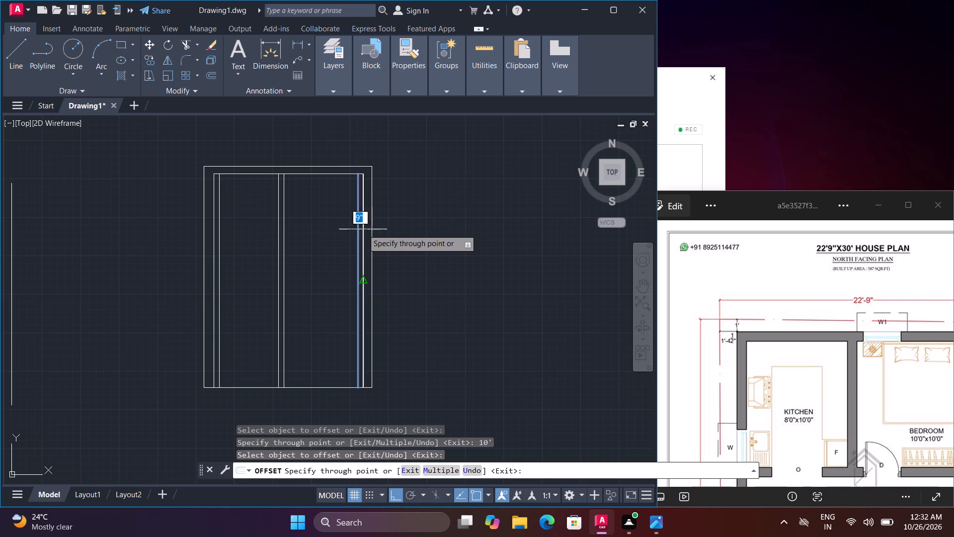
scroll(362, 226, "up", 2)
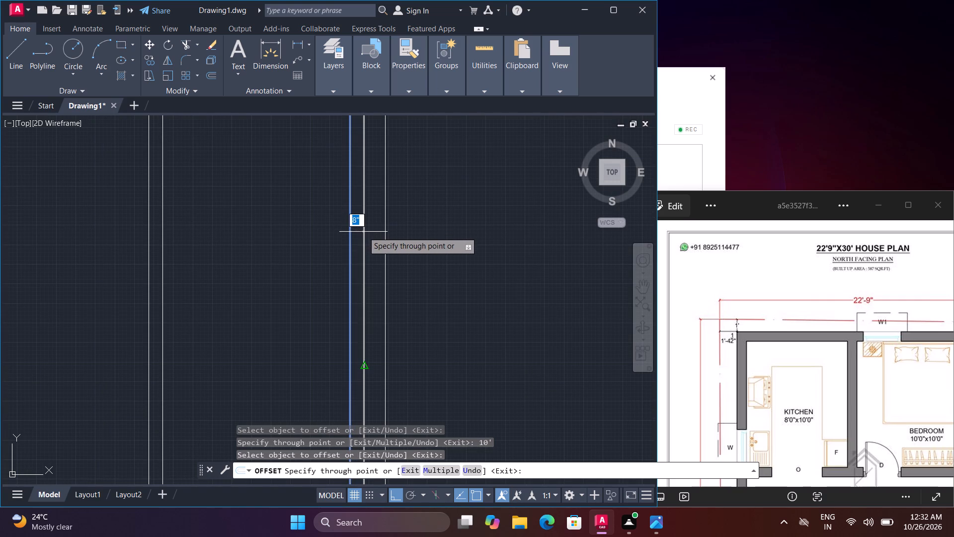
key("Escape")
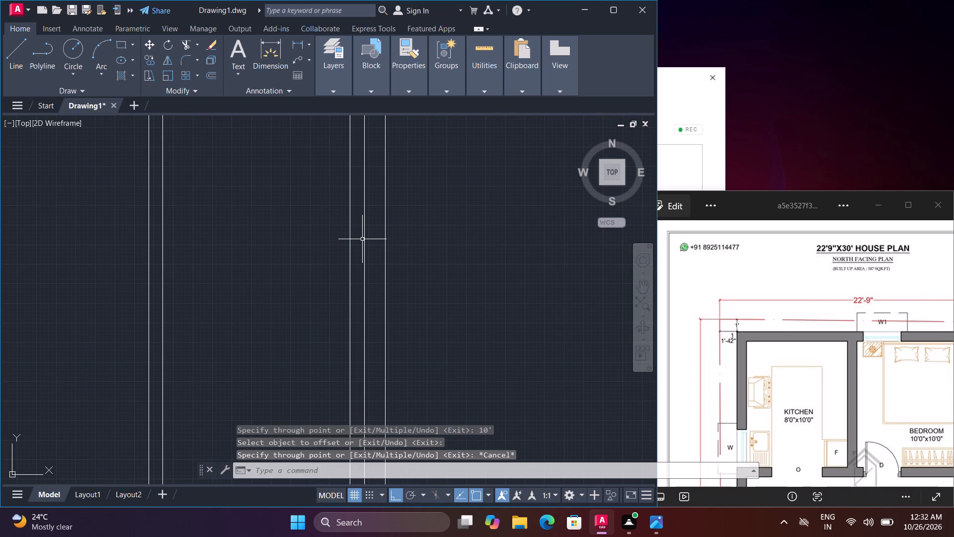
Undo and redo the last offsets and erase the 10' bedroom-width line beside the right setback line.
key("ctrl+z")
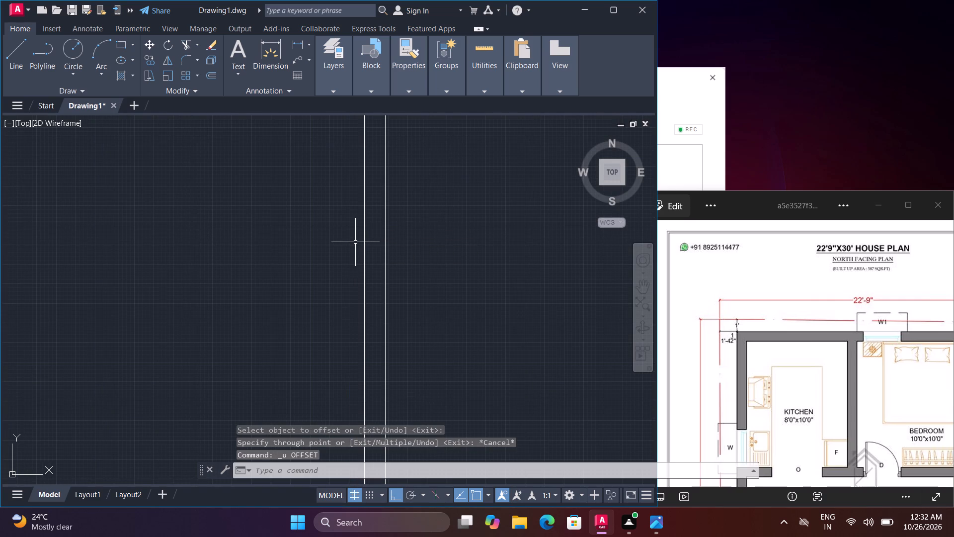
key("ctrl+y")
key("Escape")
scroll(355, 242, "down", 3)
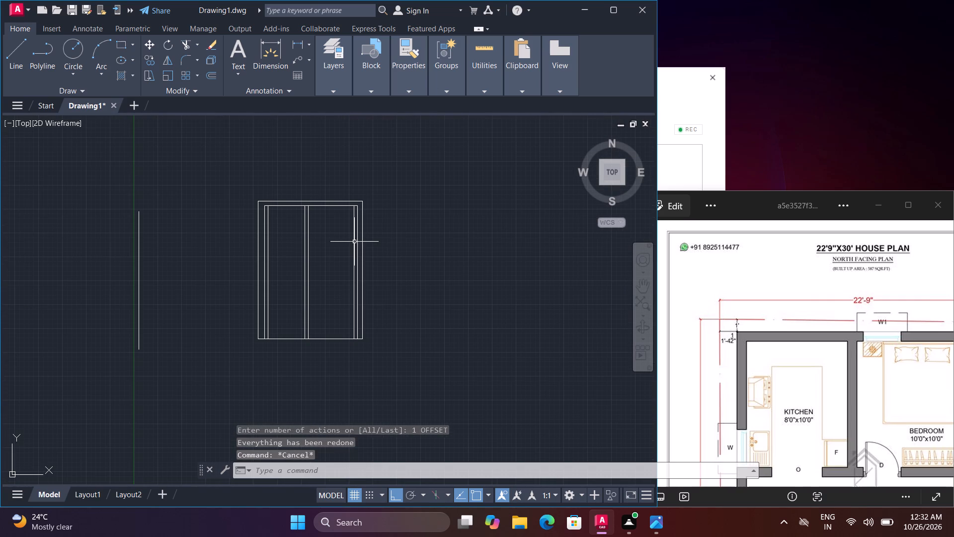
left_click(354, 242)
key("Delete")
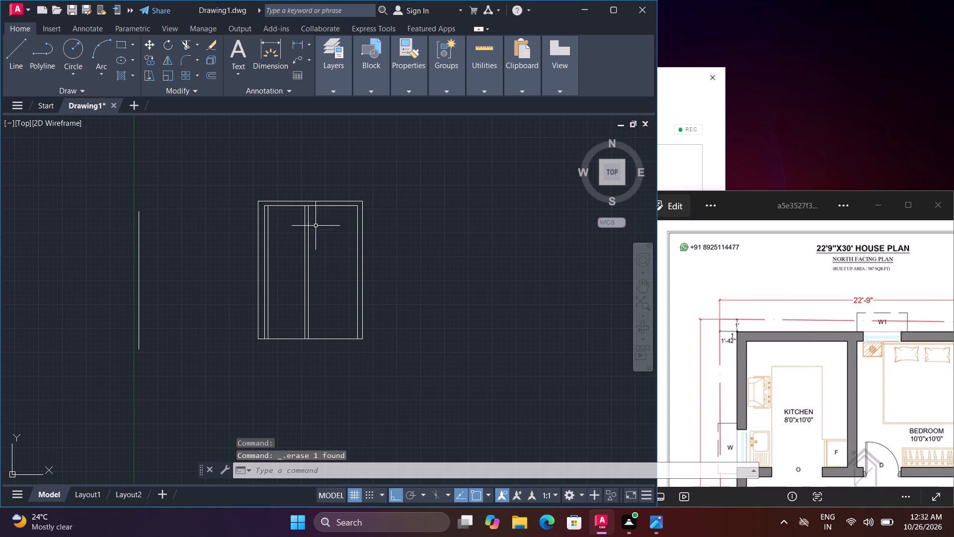
Offset the right setback line 9" inward to form the right outer wall.
scroll(302, 208, "up", 2)
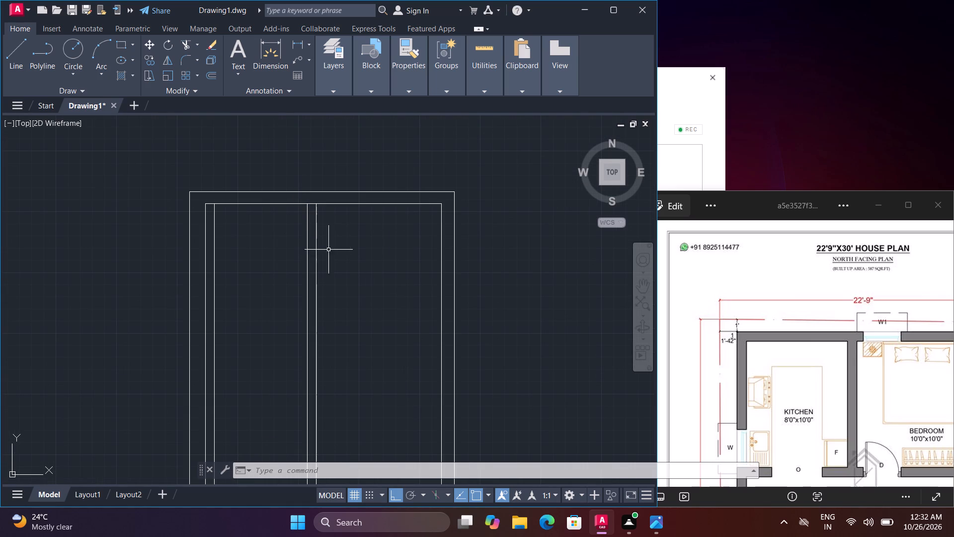
type("o t")
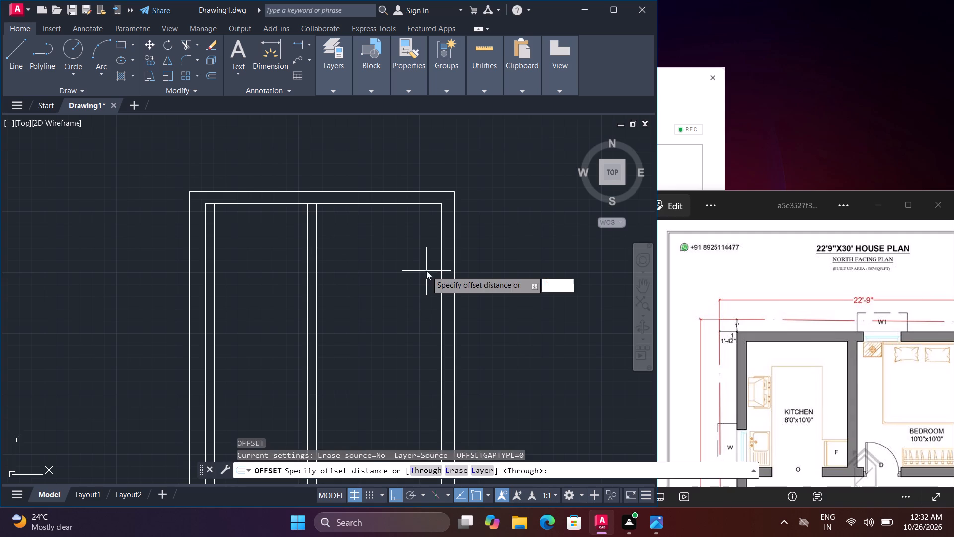
key("space")
left_click(441, 282)
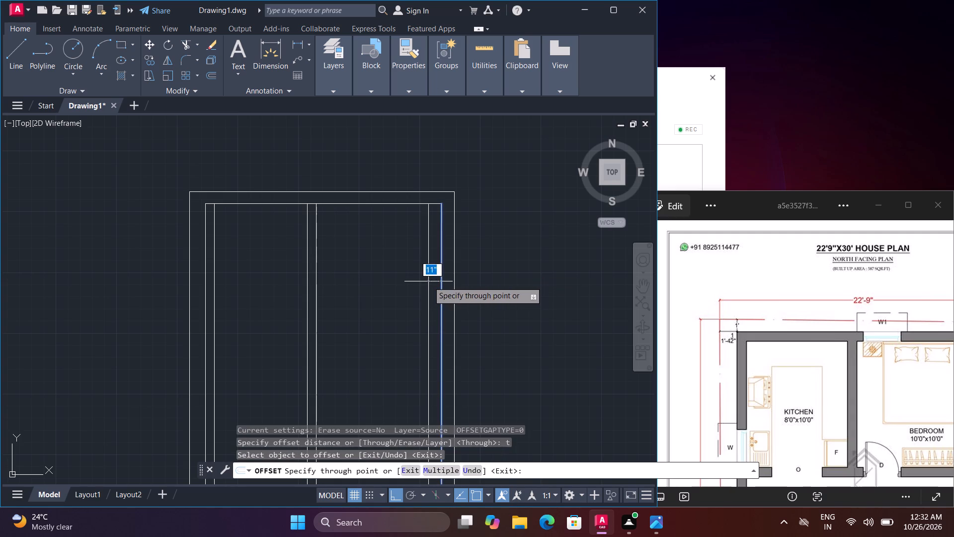
type("9\"")
key("Return")
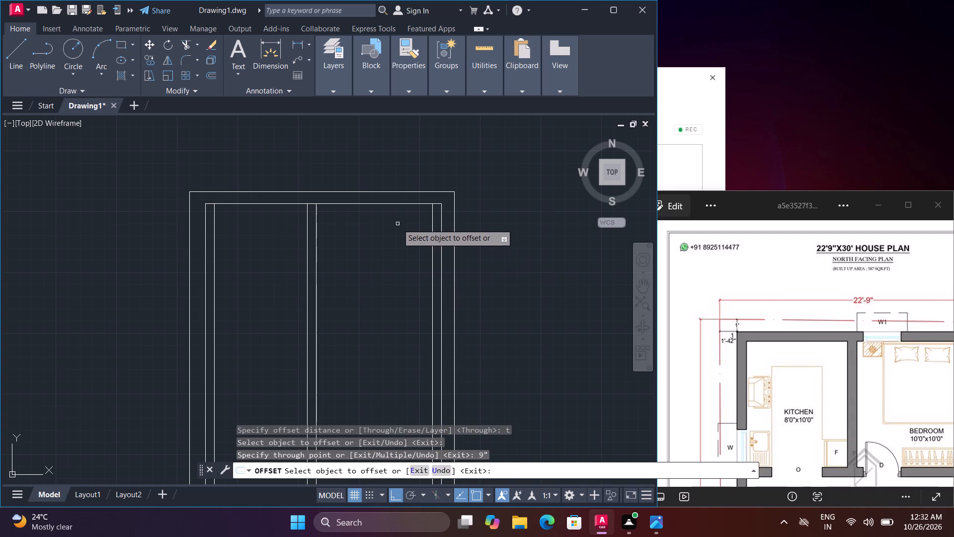
Offset the top setback line 9" downward to form the top outer wall.
left_click(385, 205)
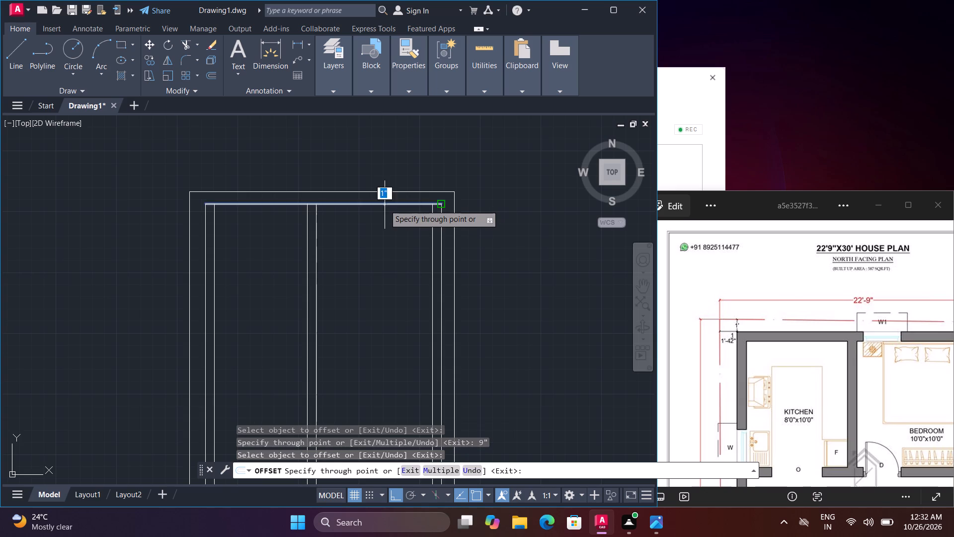
type("9\"")
key("Return")
Offset the top wall's inner line 10' downward for the kitchen and bedroom depth, and that line 9" for the cross wall.
left_click(385, 213)
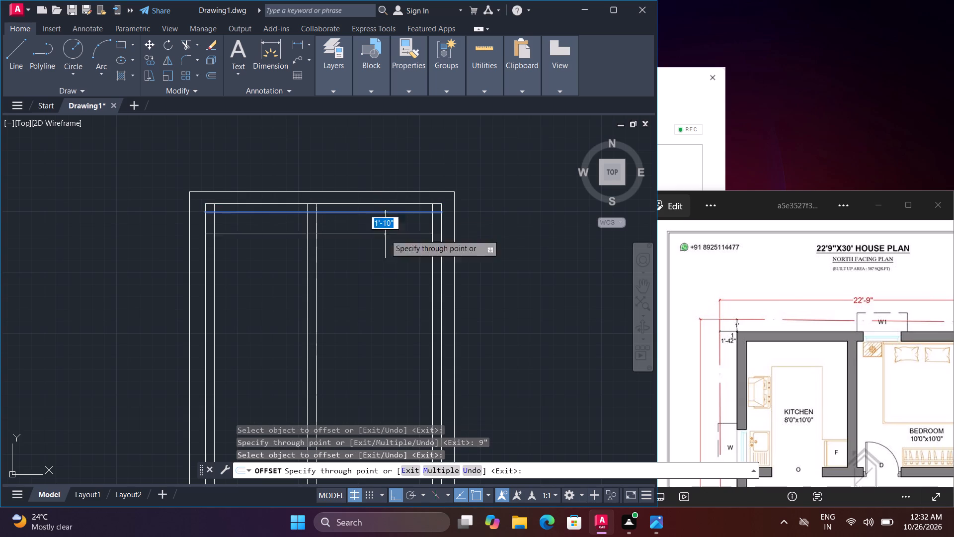
key("1")
type("0'")
key("Return")
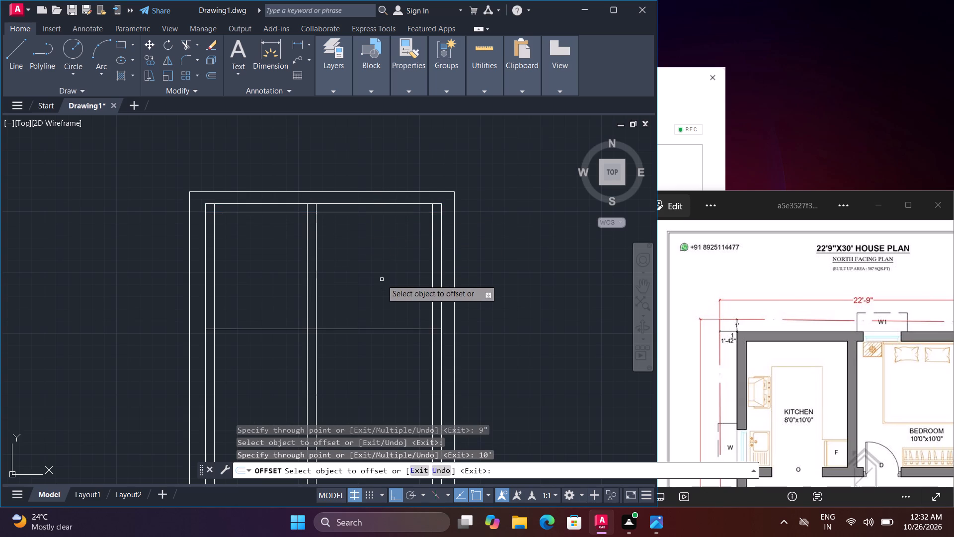
left_click(384, 330)
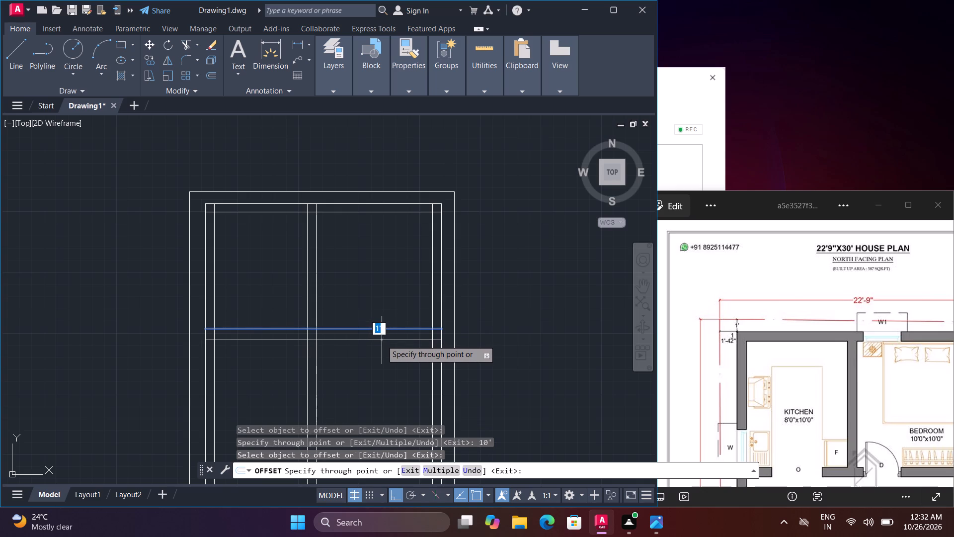
key("9")
key("shift+quotedbl")
key("Return")
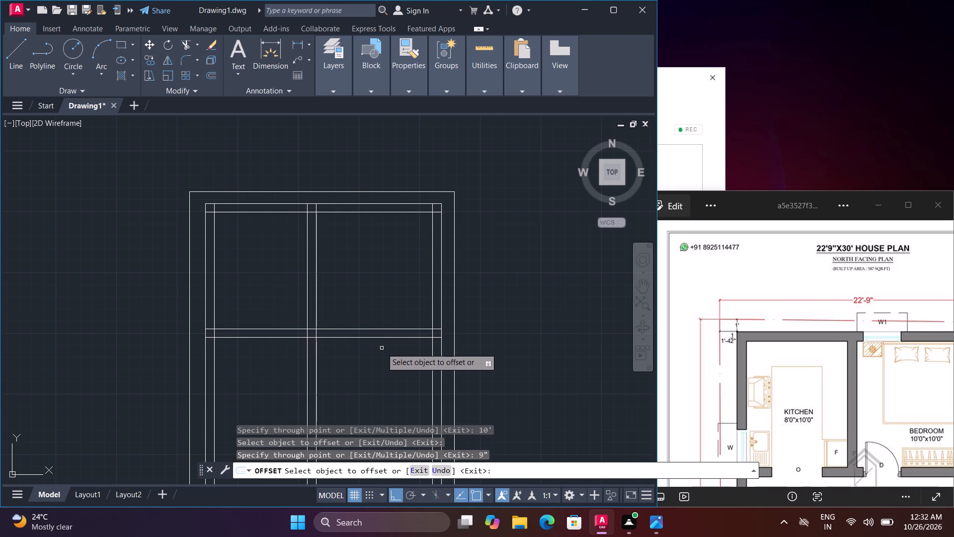
Offset the cross wall's lower line 10' downward for the living room depth, and that line 9" for its bottom wall.
middle_click_drag(382, 348, 384, 223)
scroll(791, 398, "down", 4)
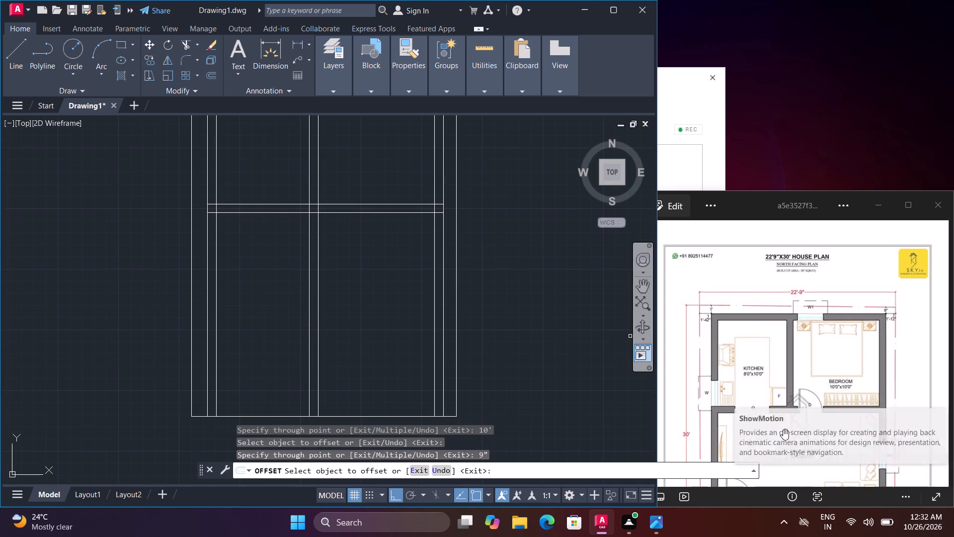
scroll(780, 432, "down", 3)
scroll(789, 394, "up", 8)
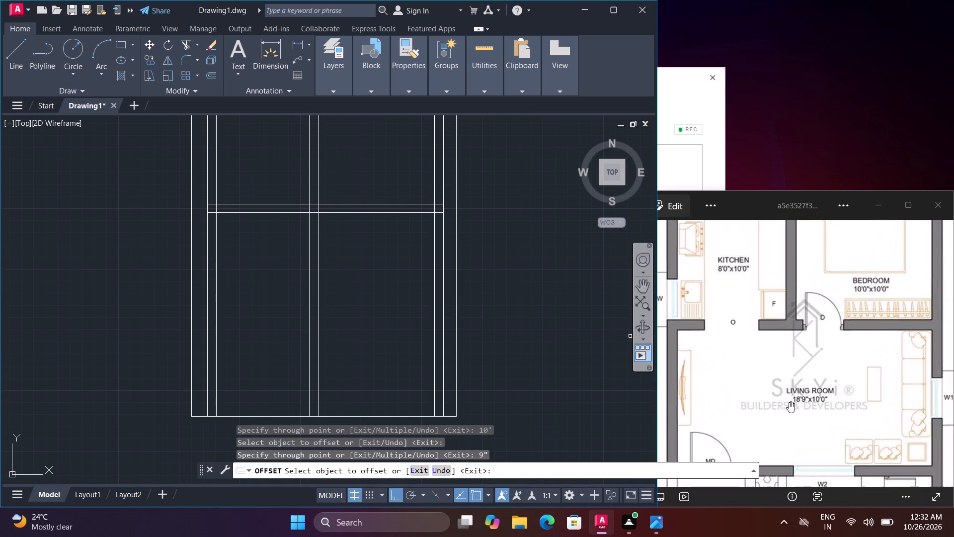
left_click(366, 213)
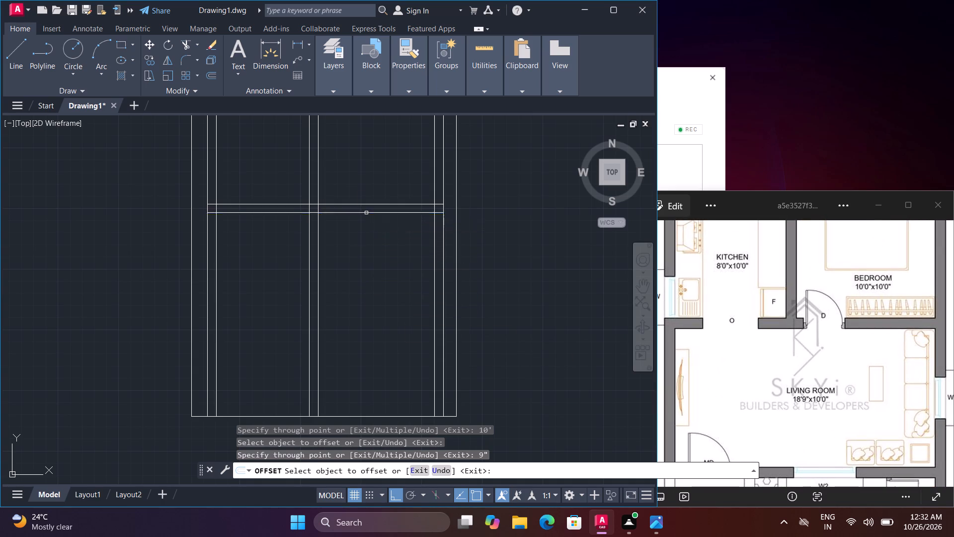
key("2")
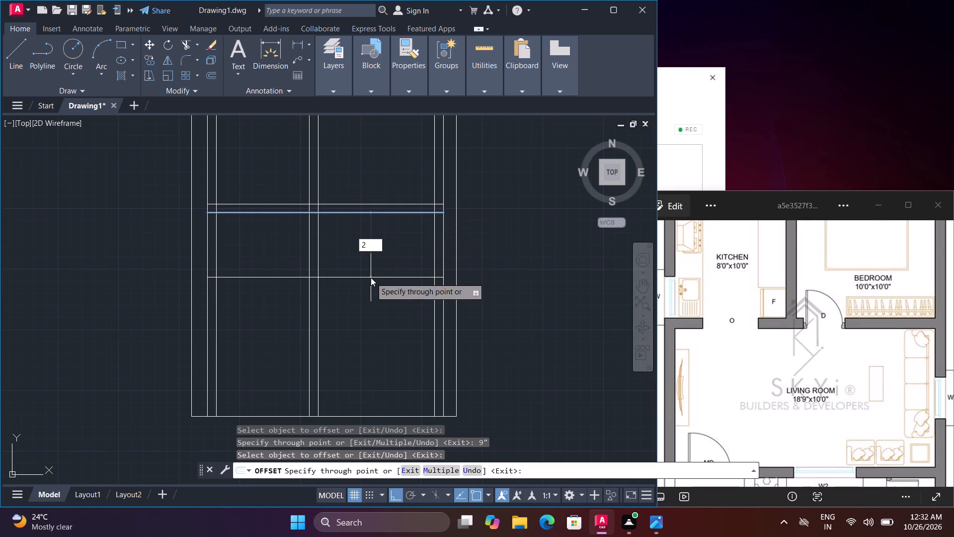
key("BackSpace")
type("10'")
key("Return")
left_click(376, 328)
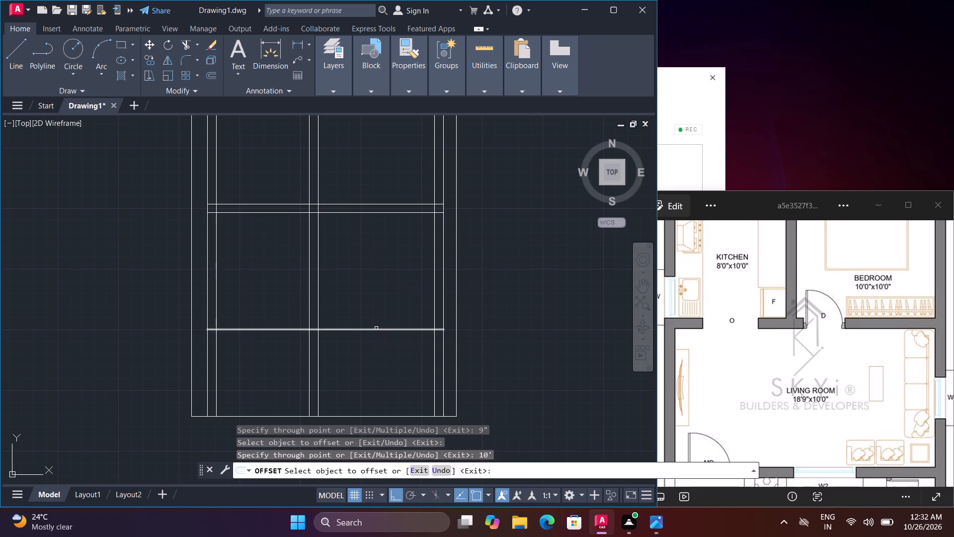
key("9")
key("shift+quotedbl")
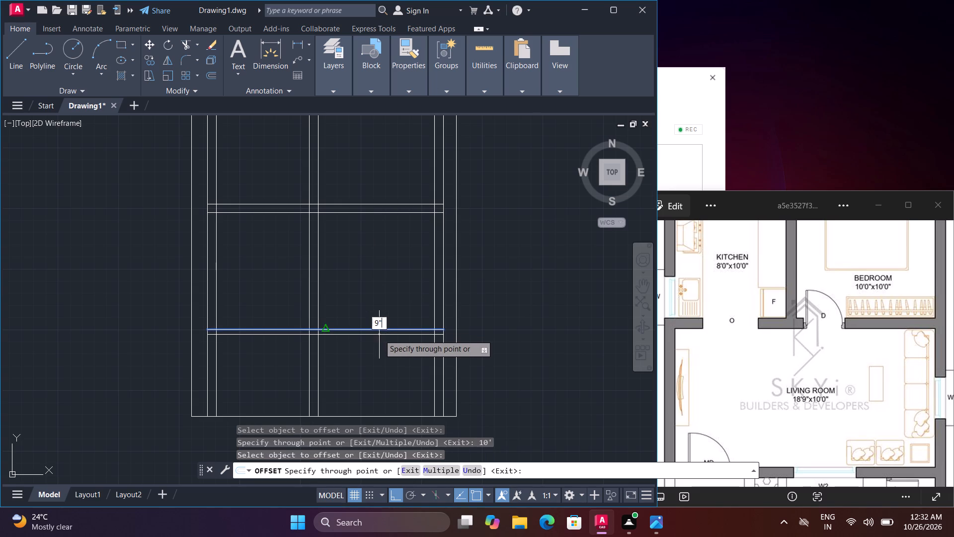
key("Return")
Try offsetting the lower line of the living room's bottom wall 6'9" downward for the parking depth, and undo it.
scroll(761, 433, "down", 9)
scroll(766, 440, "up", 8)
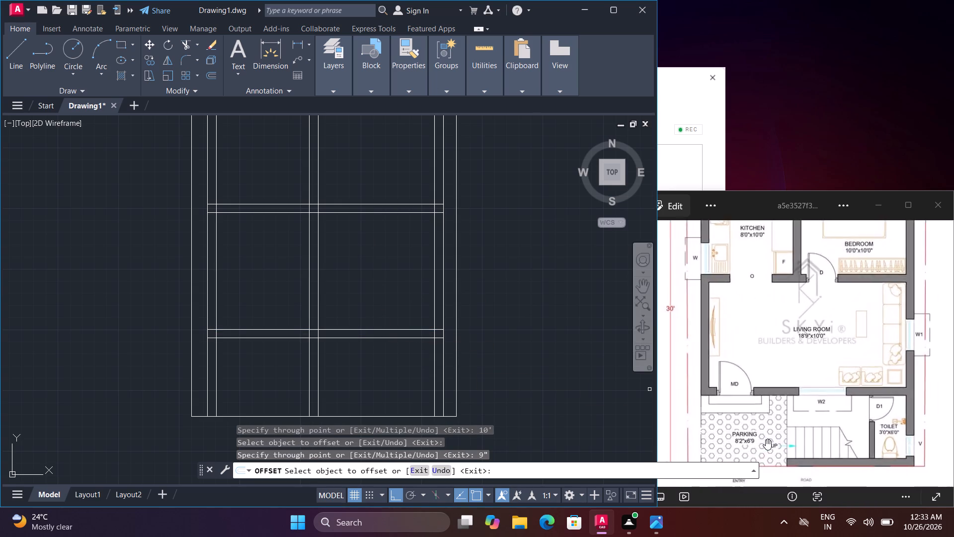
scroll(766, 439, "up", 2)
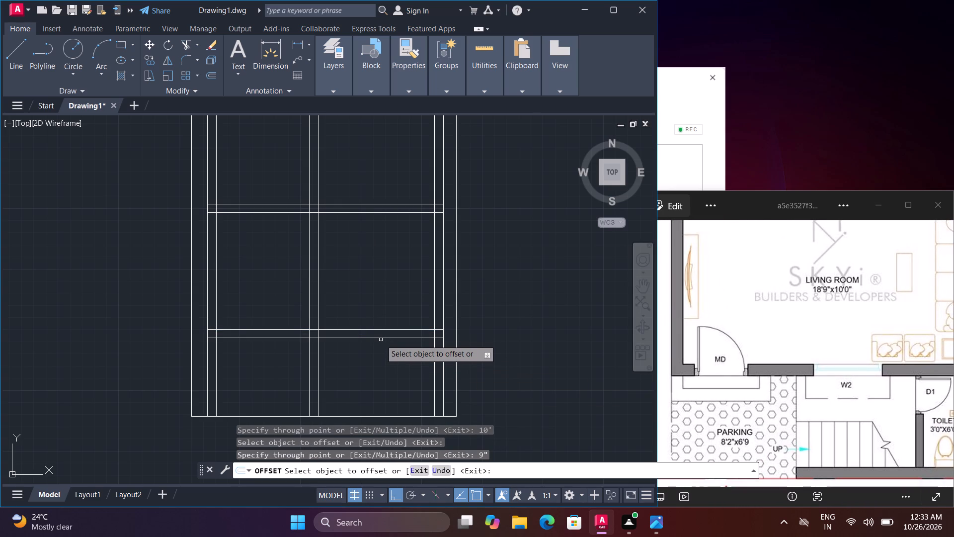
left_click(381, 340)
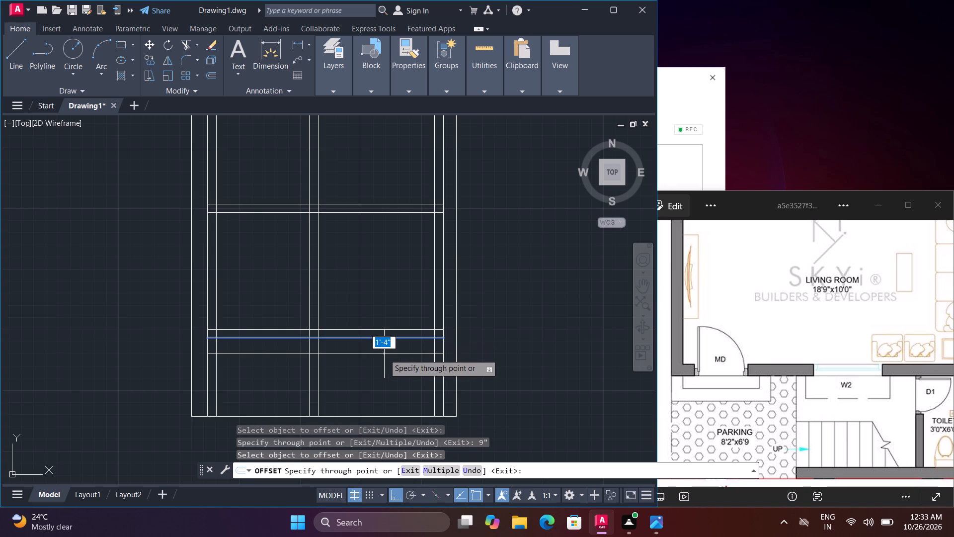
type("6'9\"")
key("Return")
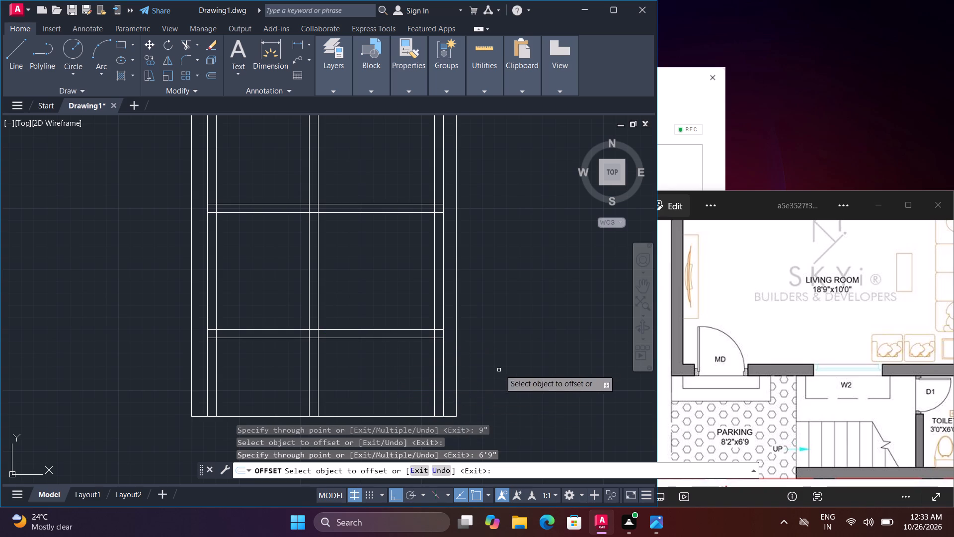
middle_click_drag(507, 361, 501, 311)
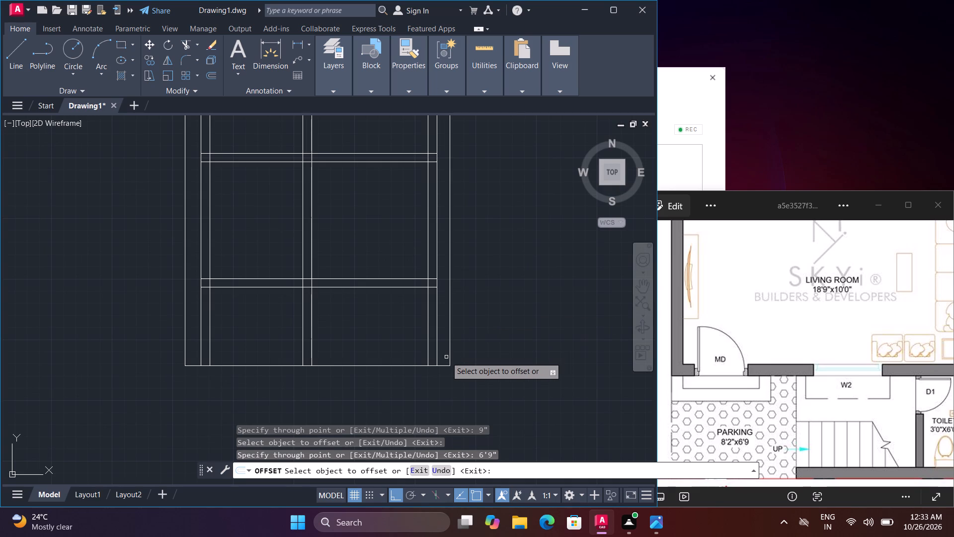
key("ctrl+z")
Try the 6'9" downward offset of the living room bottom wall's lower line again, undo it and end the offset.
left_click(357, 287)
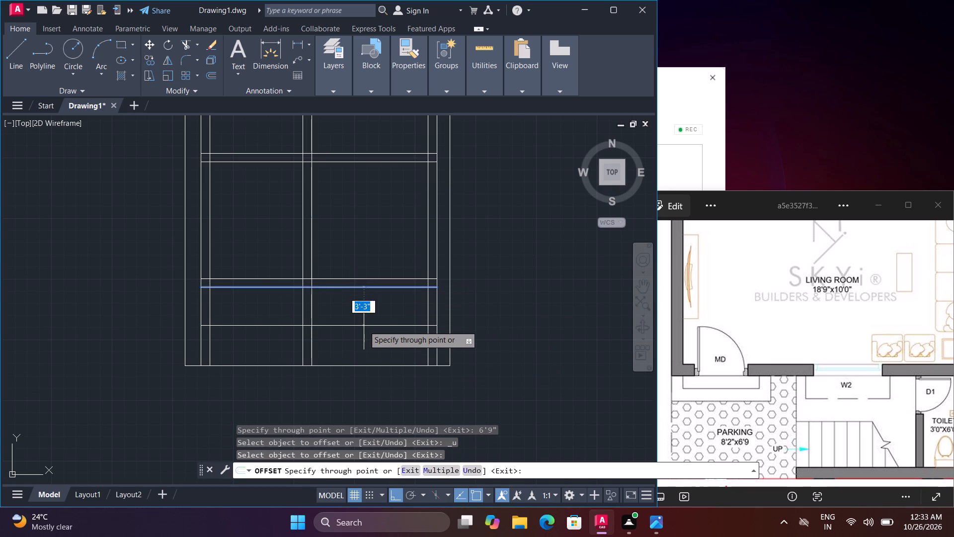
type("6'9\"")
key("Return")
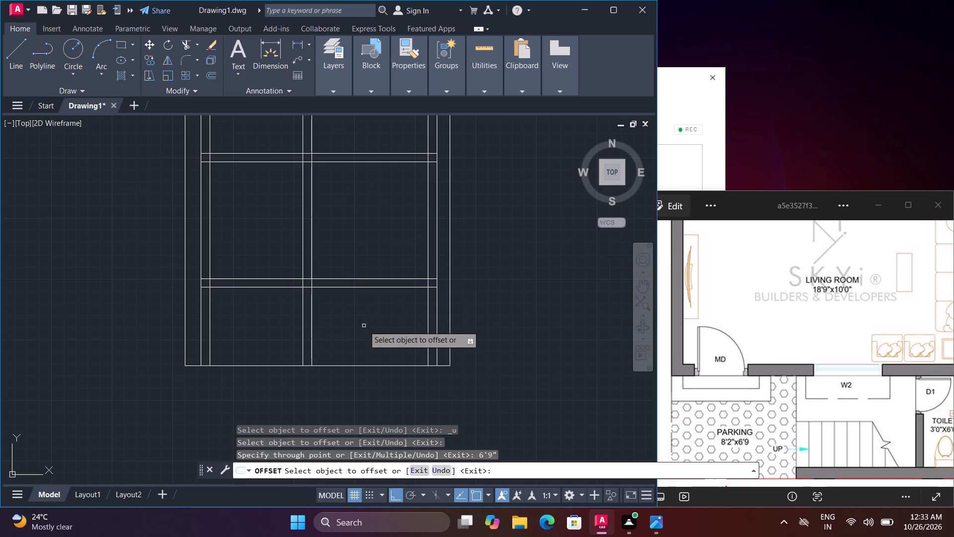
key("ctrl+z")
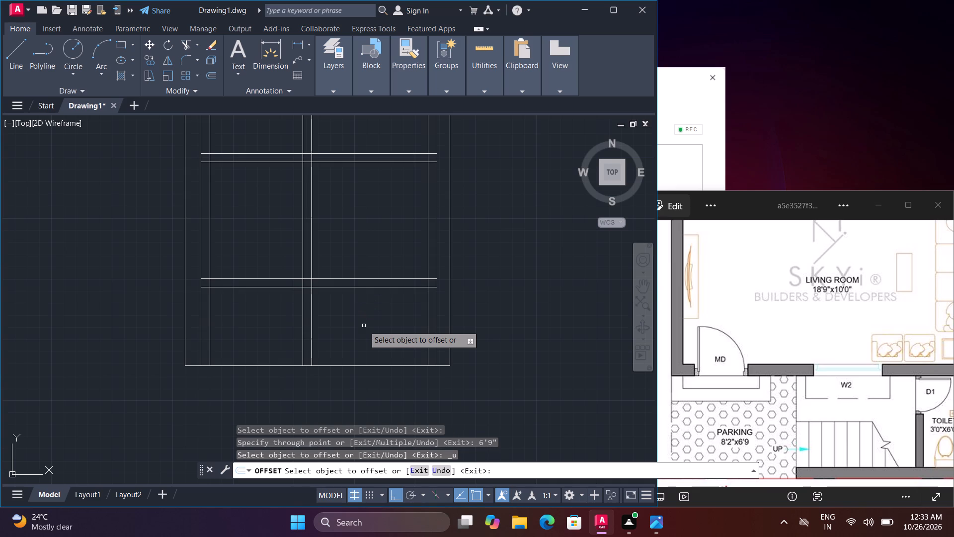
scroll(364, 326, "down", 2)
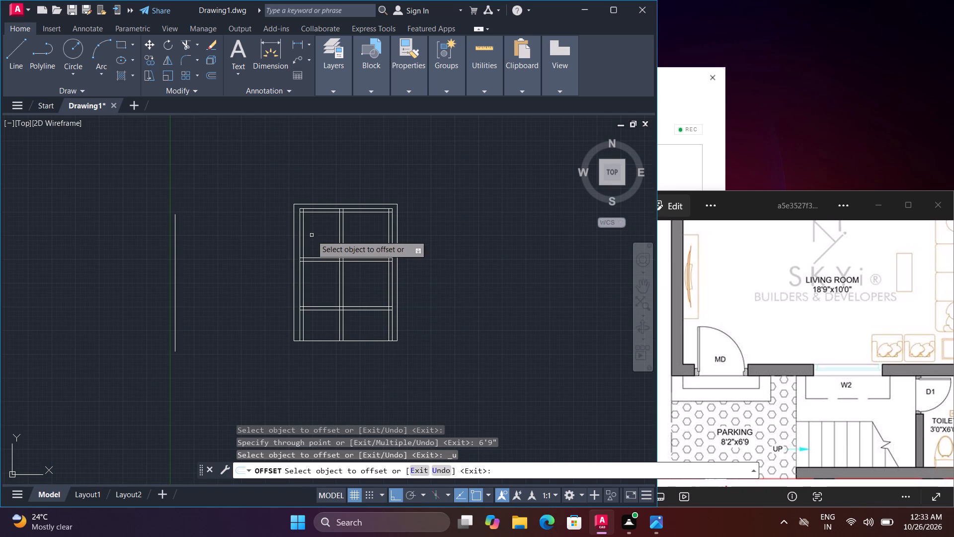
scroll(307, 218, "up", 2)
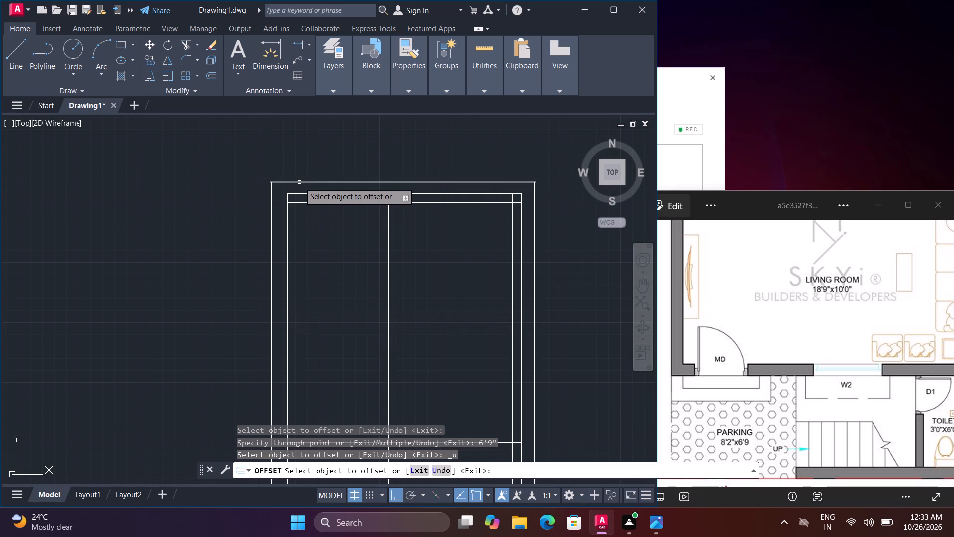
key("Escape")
Trim the overlapping wall lines at the top-left corner of the outer walls.
type("tr")
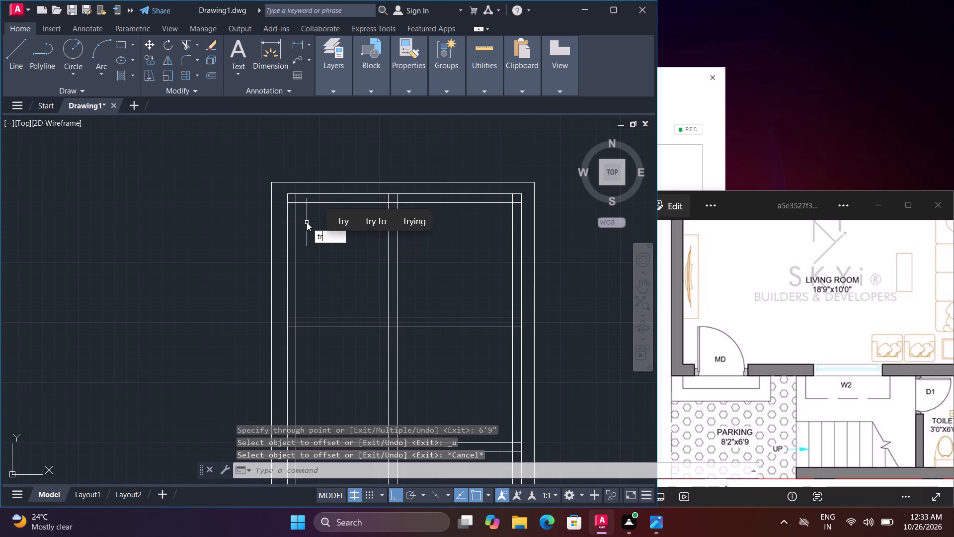
key("space")
scroll(294, 203, "up", 3)
left_click(279, 214)
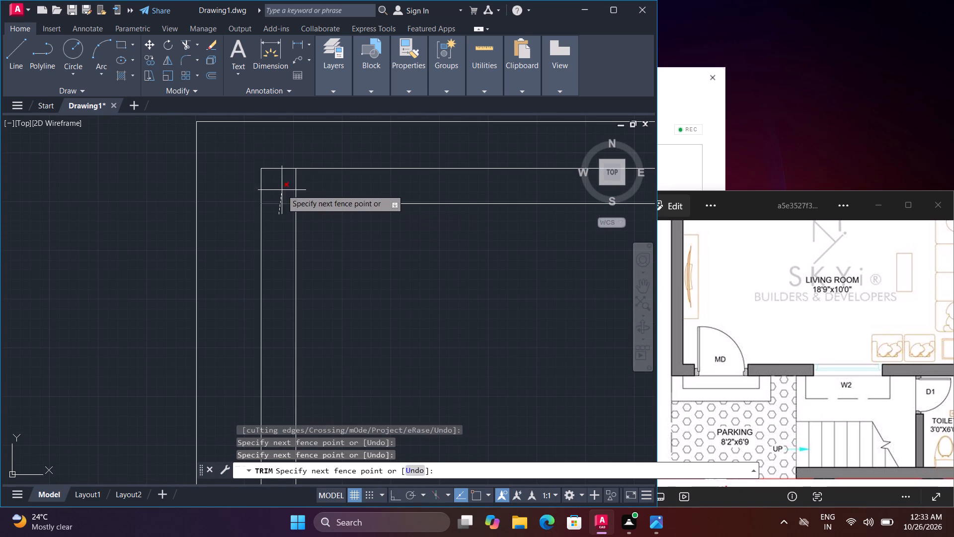
left_click(282, 189)
left_click(286, 188)
left_click(312, 199)
Trim the junction of the kitchen-bedroom partition and the top wall so the two walls join openly.
scroll(324, 193, "down", 4)
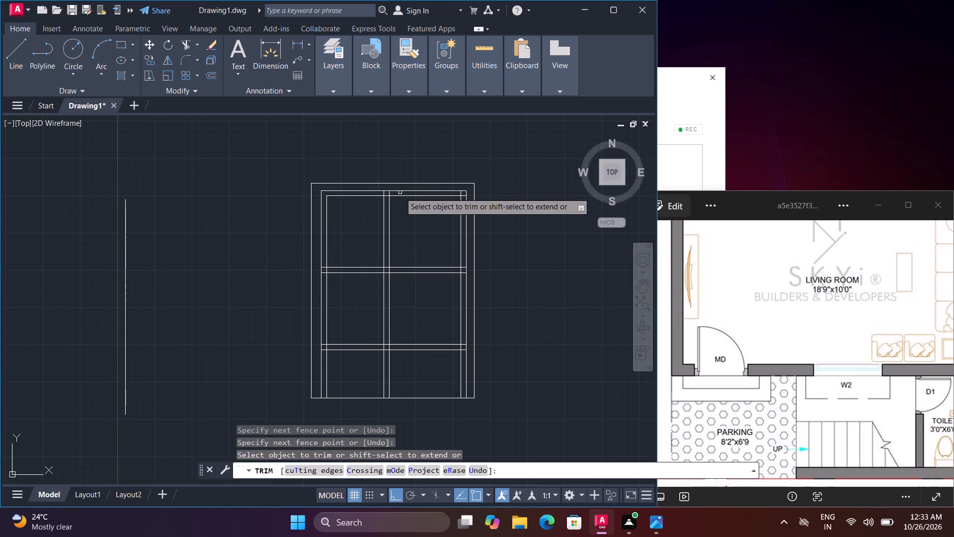
scroll(400, 192, "up", 3)
left_click(320, 194)
left_click(459, 193)
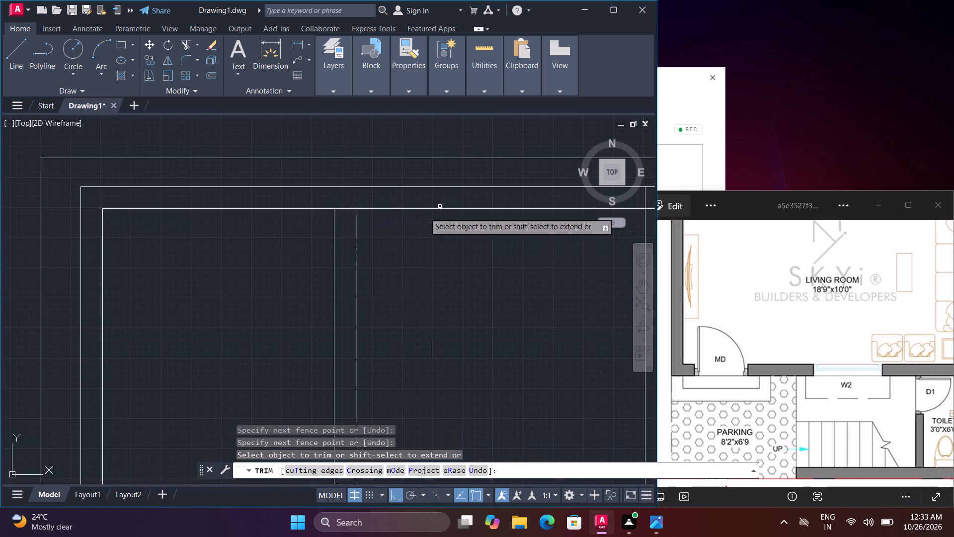
left_click(347, 210)
Trim the overlapping wall lines at the top-right corner of the outer walls.
scroll(347, 208, "down", 3)
scroll(427, 198, "up", 4)
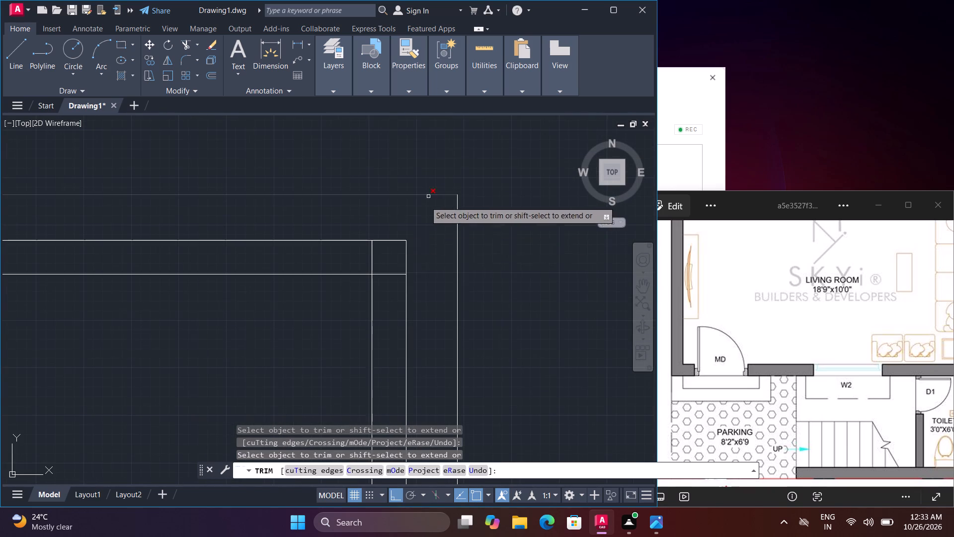
left_click(363, 252)
left_click(393, 278)
scroll(391, 280, "down", 4)
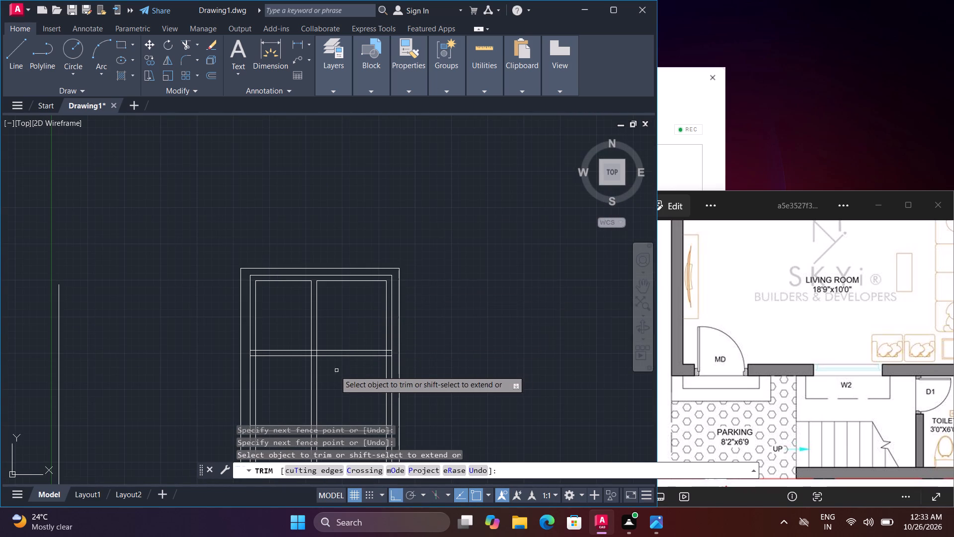
Trim the overlapping lines where the cross wall below the kitchen meets the left outer wall.
scroll(246, 344, "up", 5)
middle_click_drag(276, 366, 272, 178)
left_click(282, 201)
left_click(277, 316)
scroll(279, 315, "down", 5)
scroll(280, 308, "up", 4)
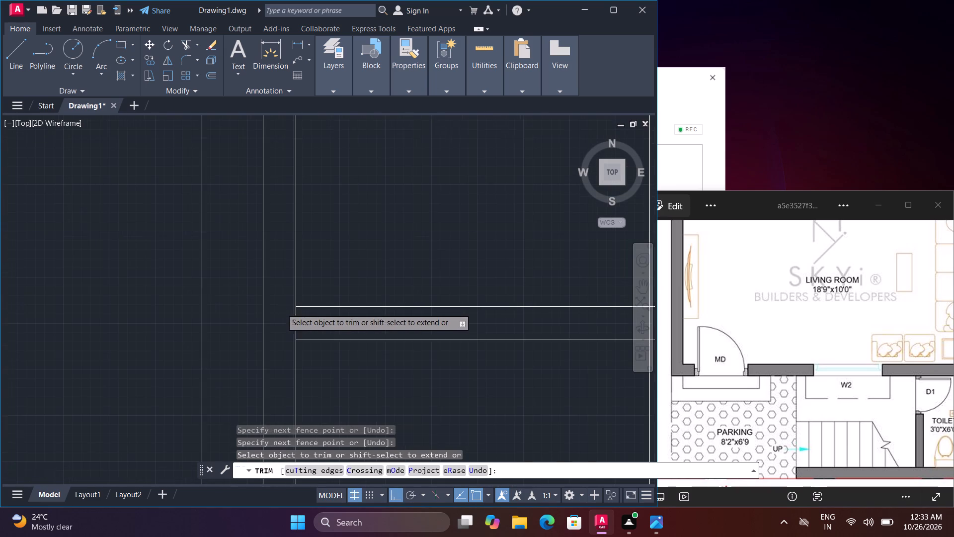
left_click(299, 321)
left_click(291, 318)
scroll(291, 318, "down", 4)
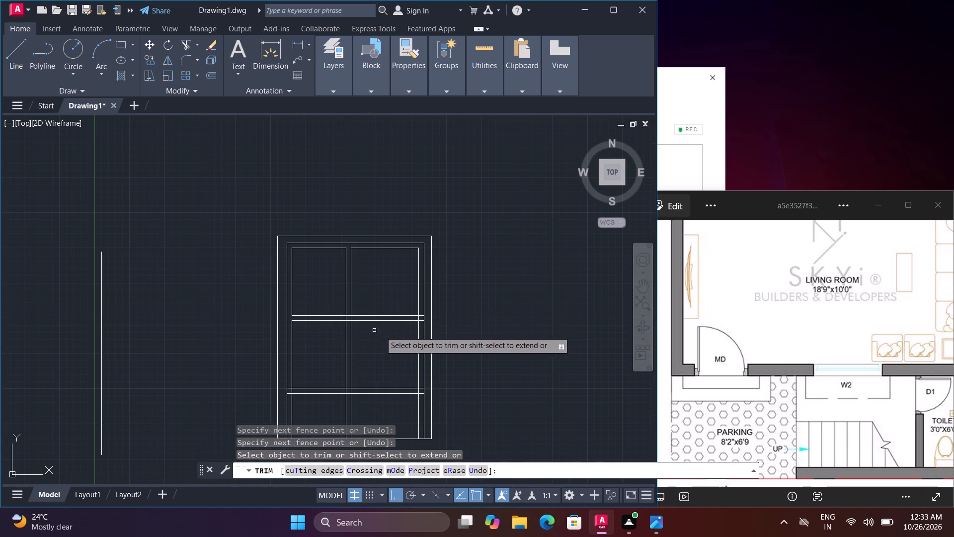
Trim the kitchen-bedroom partition lines out of the cross wall and the living room.
scroll(357, 316, "up", 4)
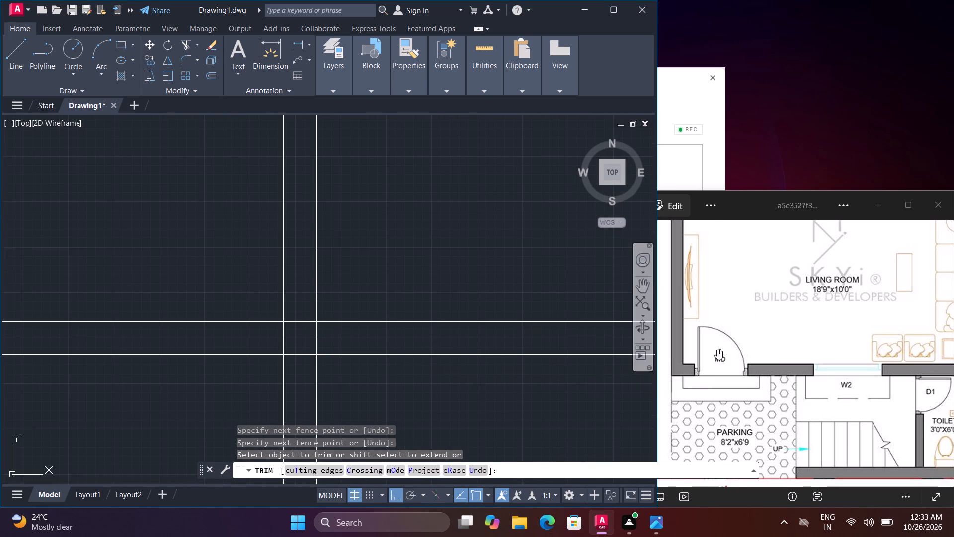
scroll(721, 349, "down", 9)
scroll(757, 310, "down", 5)
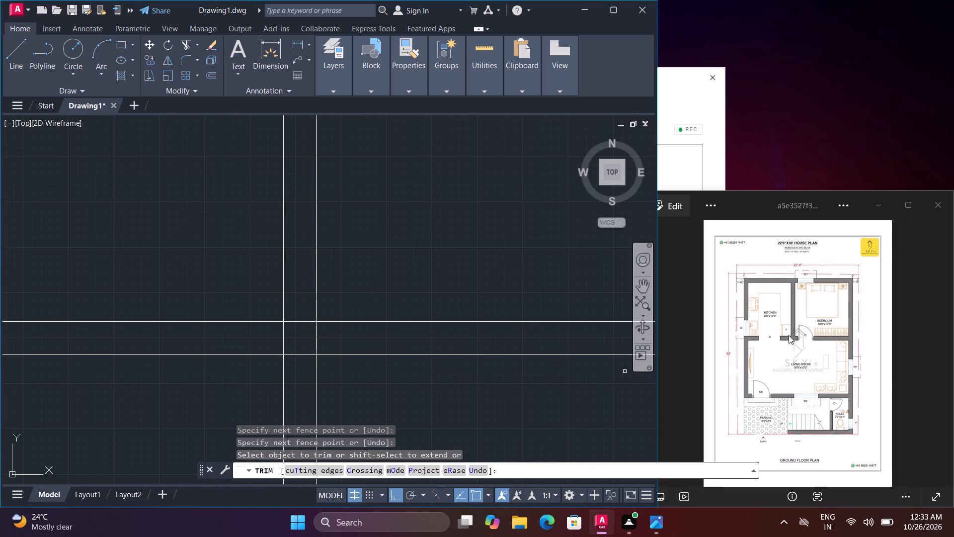
left_click(265, 336)
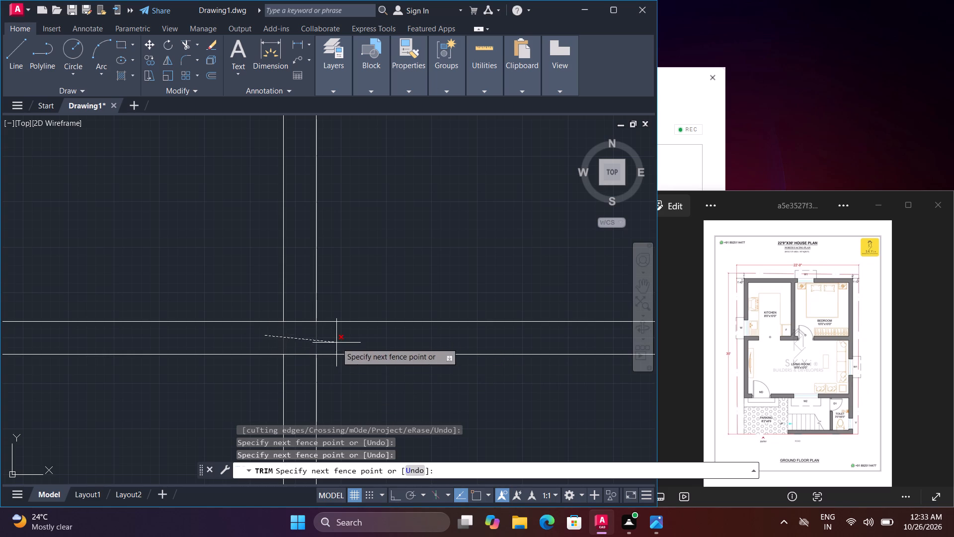
left_click(335, 338)
scroll(335, 338, "down", 4)
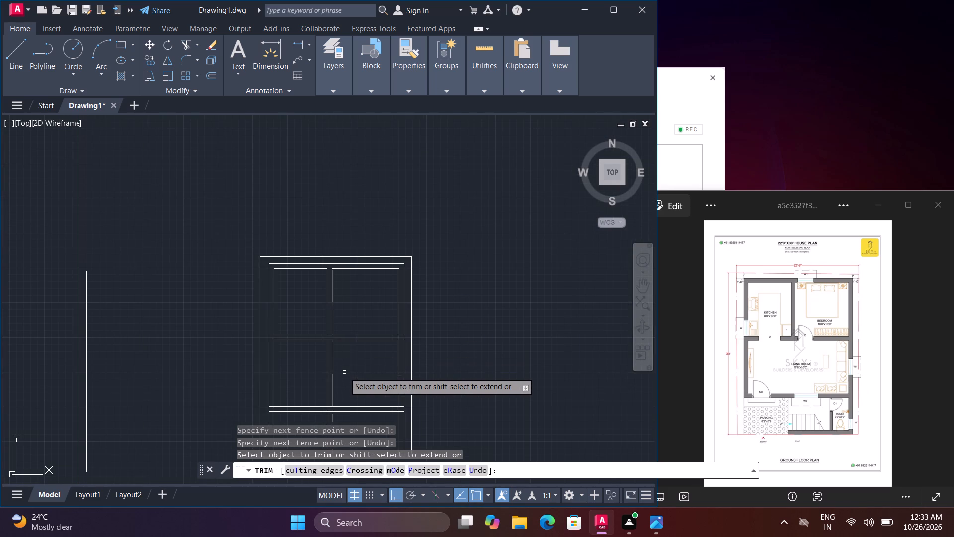
left_click(316, 369)
left_click(353, 376)
Trim the left wall's inner line below the living room and the overlaps at the left end of the living room's bottom wall.
middle_click_drag(350, 379, 343, 326)
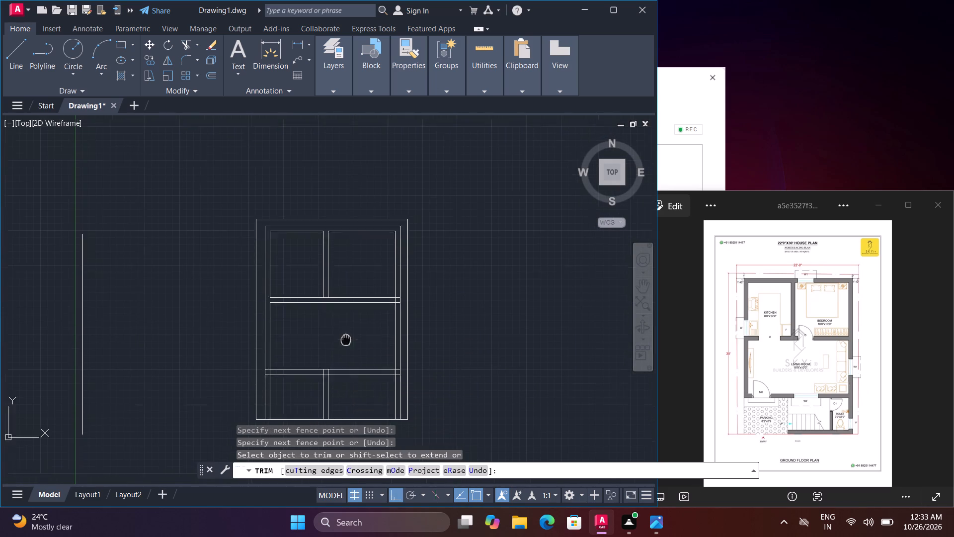
middle_click_drag(343, 326, 342, 318)
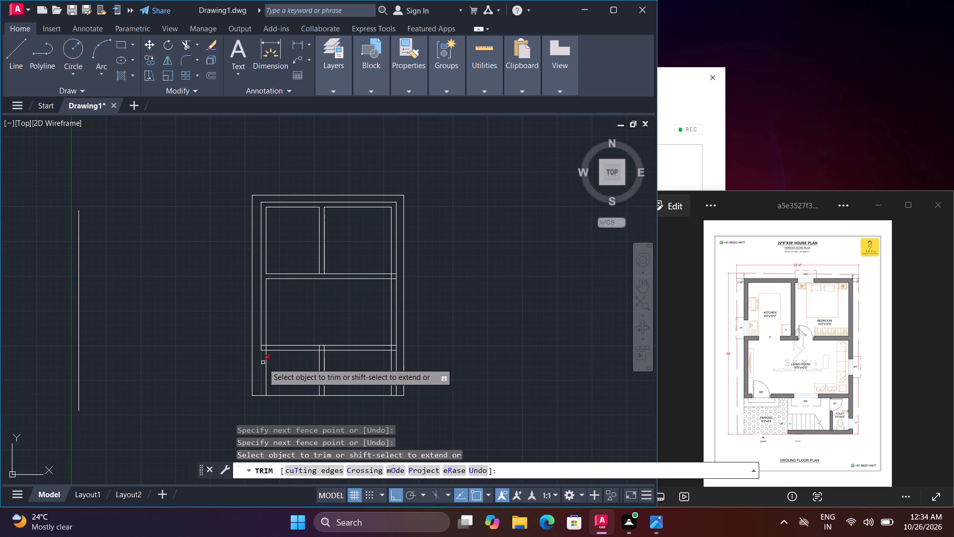
scroll(269, 370, "up", 2)
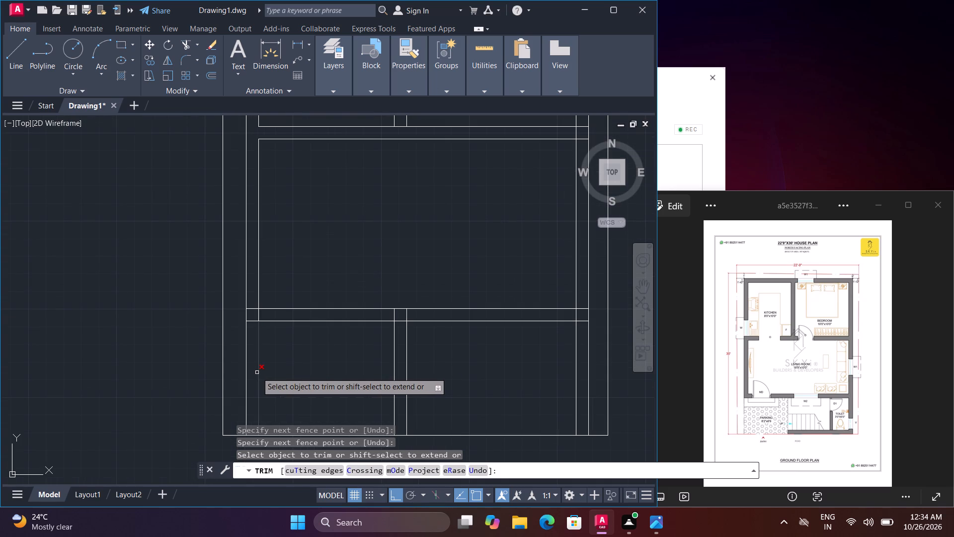
left_click(257, 373)
left_click(253, 309)
left_click(257, 316)
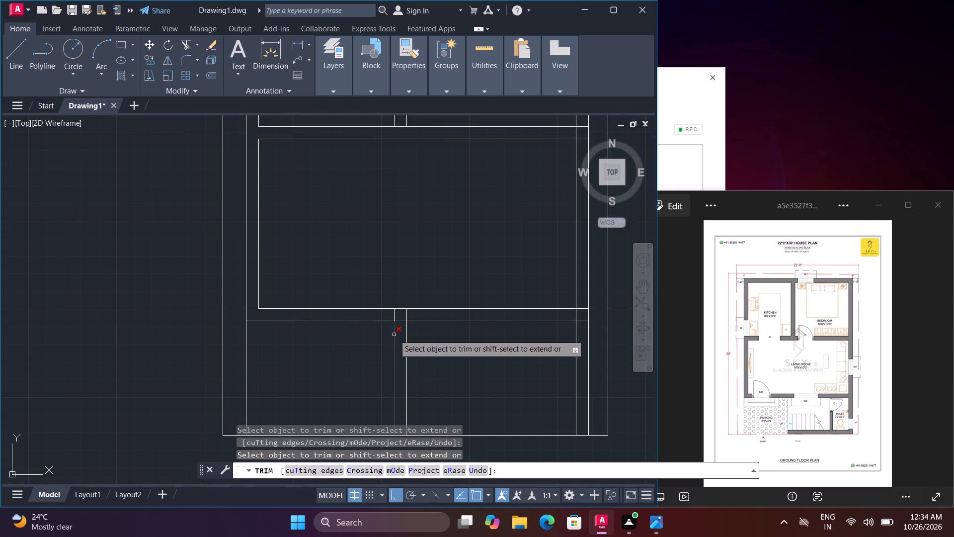
Trim the two partition line segments that cross the living room's bottom wall.
scroll(394, 335, "up", 1)
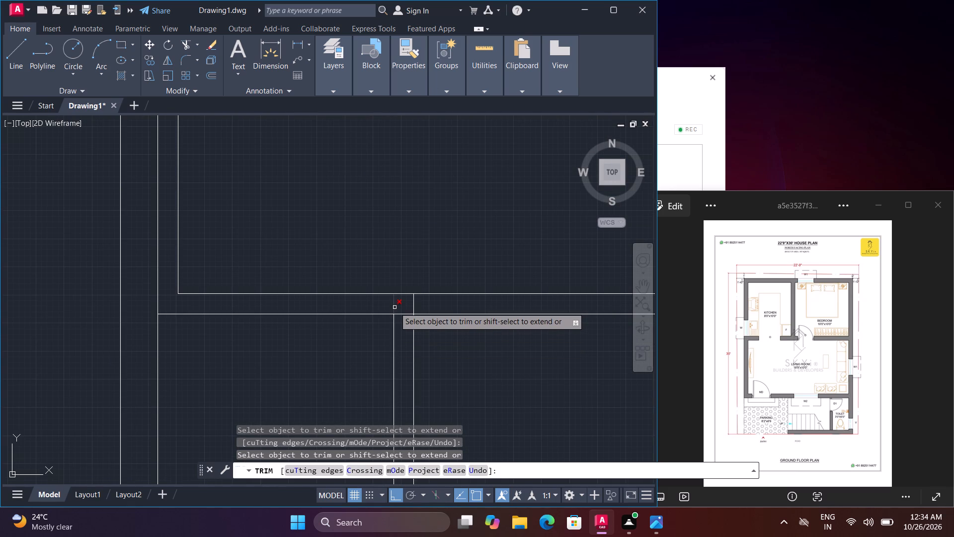
left_click(395, 307)
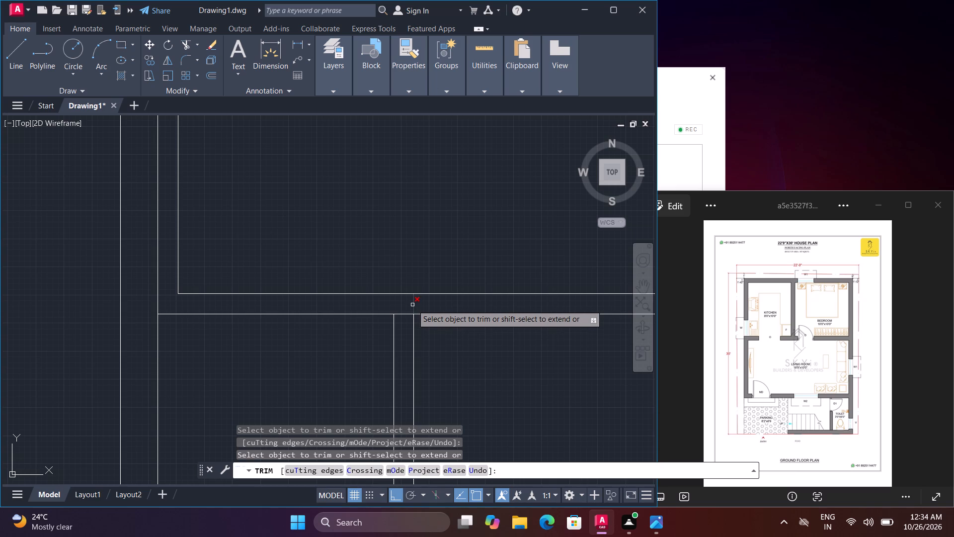
left_click(412, 305)
Trim the overlapping lines where the living room's bottom wall meets the right outer wall.
scroll(414, 311, "down", 3)
scroll(479, 310, "up", 3)
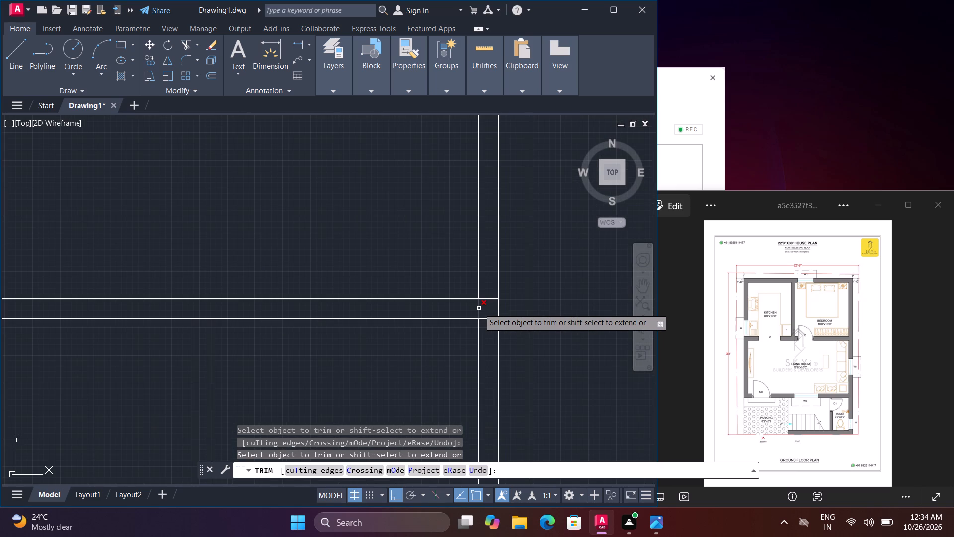
left_click(479, 308)
left_click(483, 326)
left_click(482, 293)
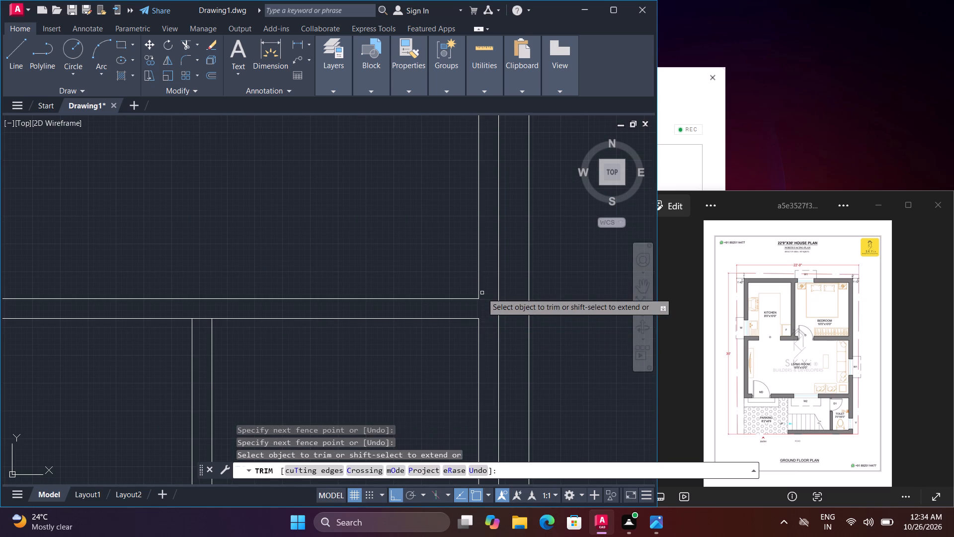
Trim the overlapping lines where the cross wall below the bedroom meets the right outer wall.
scroll(483, 301, "down", 2)
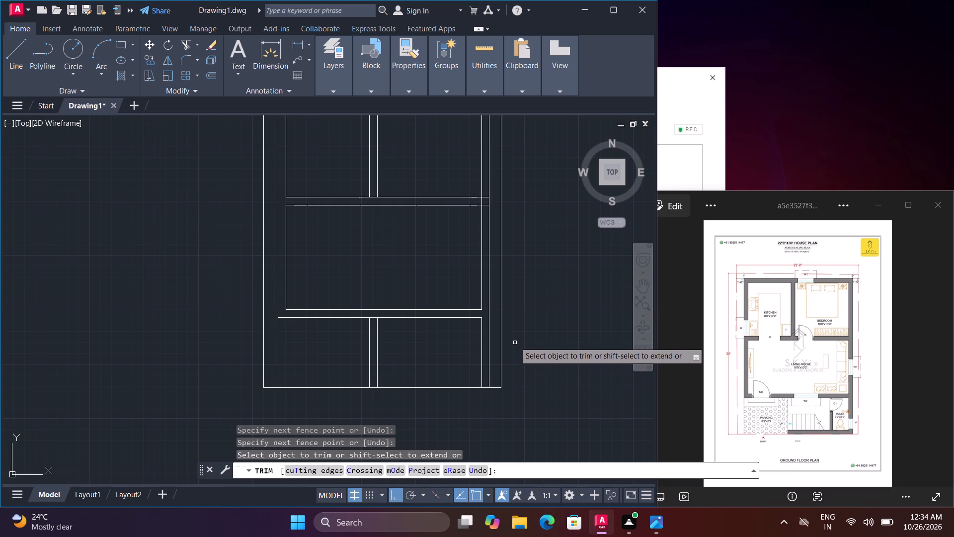
middle_click_drag(497, 254, 510, 338)
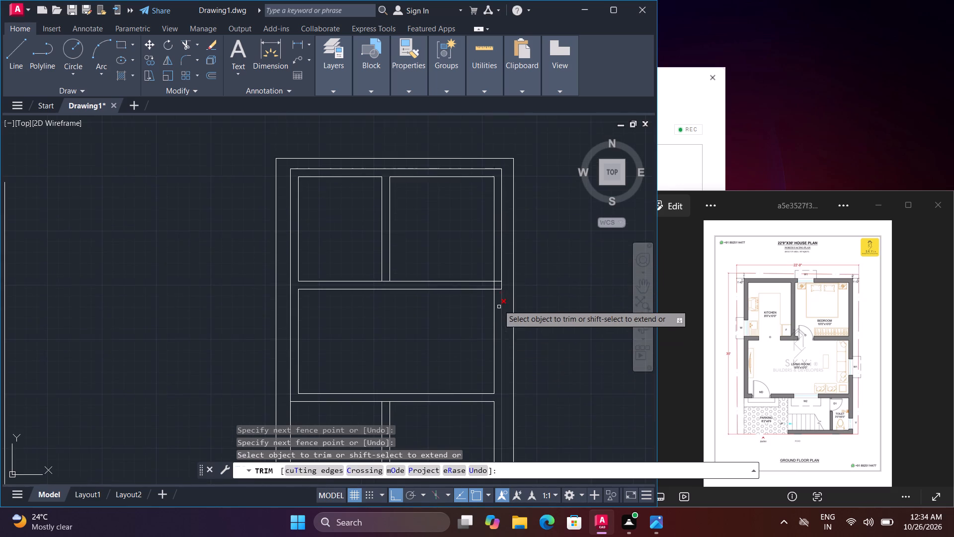
scroll(496, 292, "up", 3)
left_click(498, 275)
left_click(502, 235)
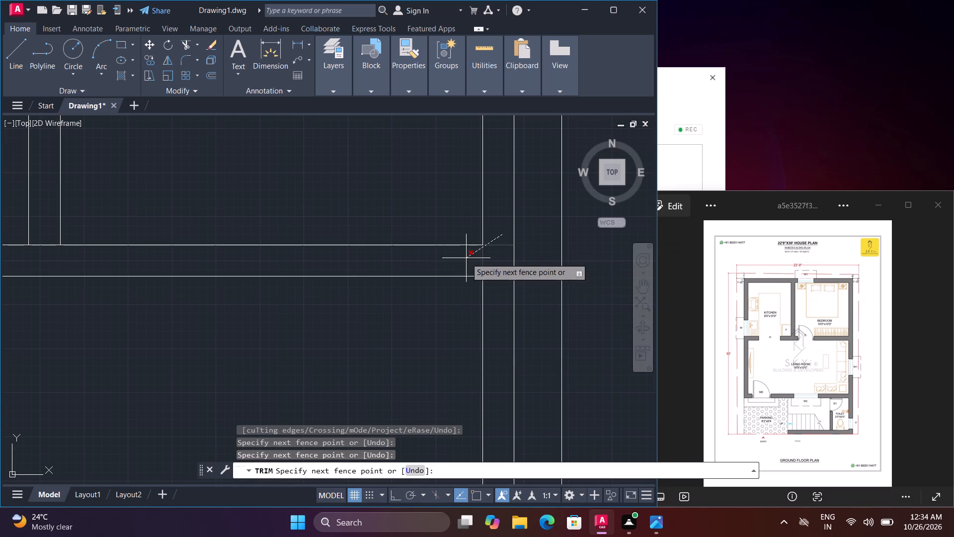
left_click(466, 258)
scroll(477, 271, "down", 4)
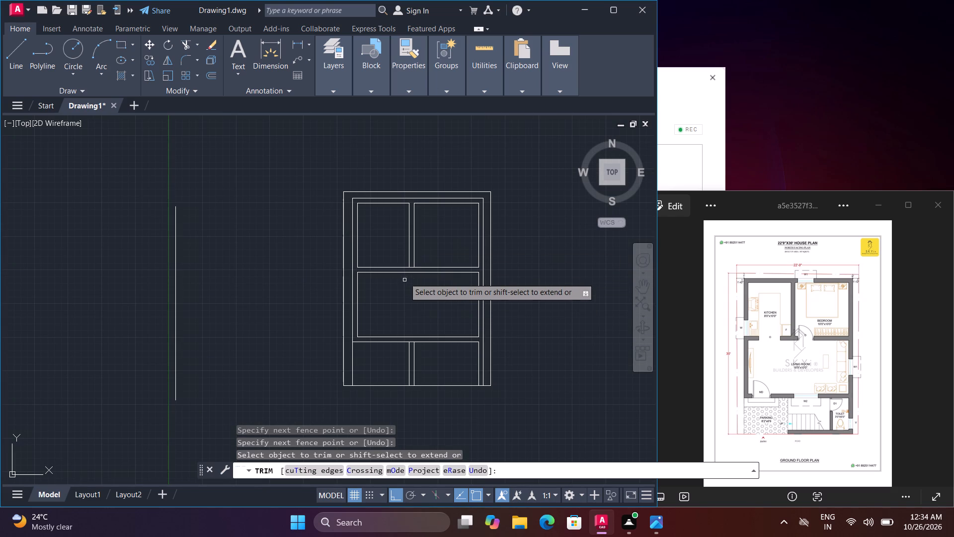
Trim the cross wall's upper line between the two kitchen-bedroom partition lines and finish trimming.
scroll(408, 269, "up", 3)
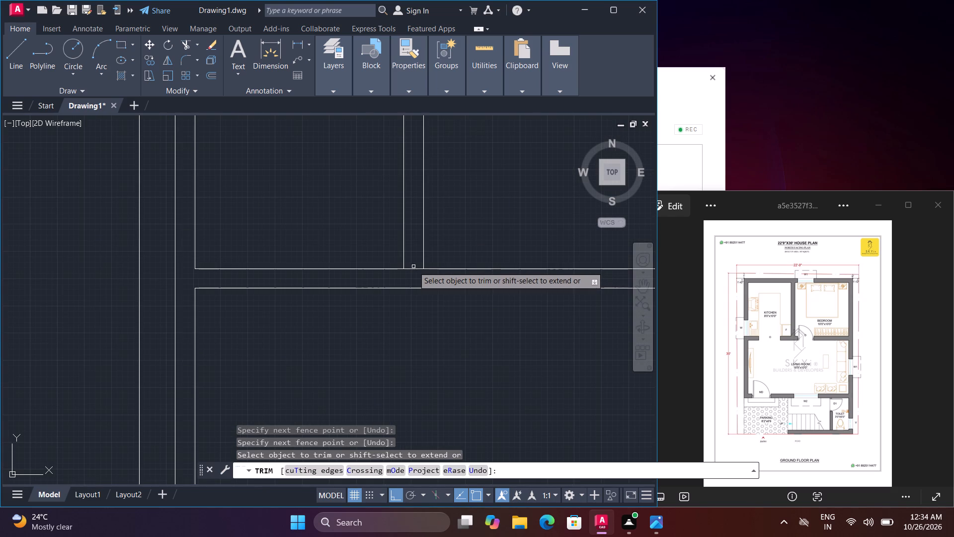
left_click(415, 269)
scroll(416, 277, "down", 3)
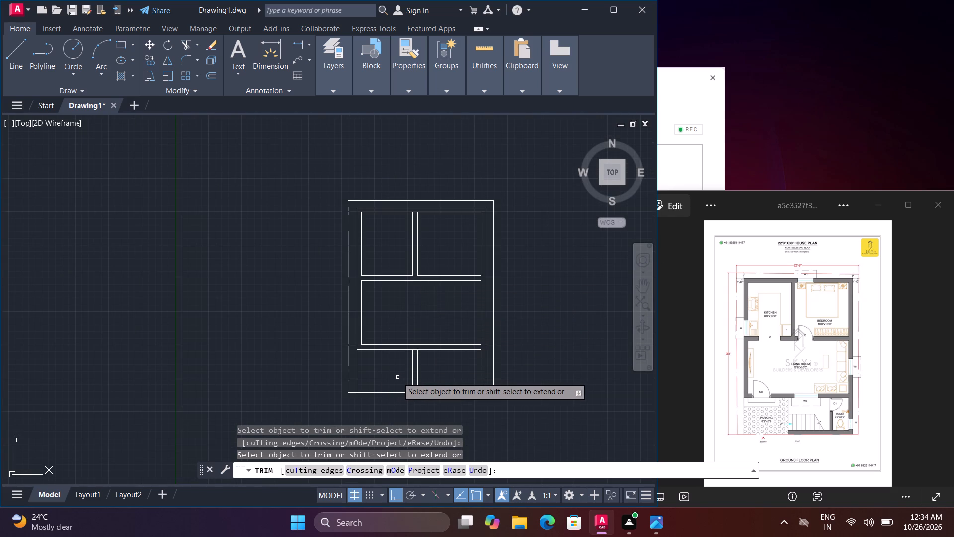
key("Escape")
Offset the left wall's outer line inward for the parking width, using the Through option and checking the reference plan.
type("o t")
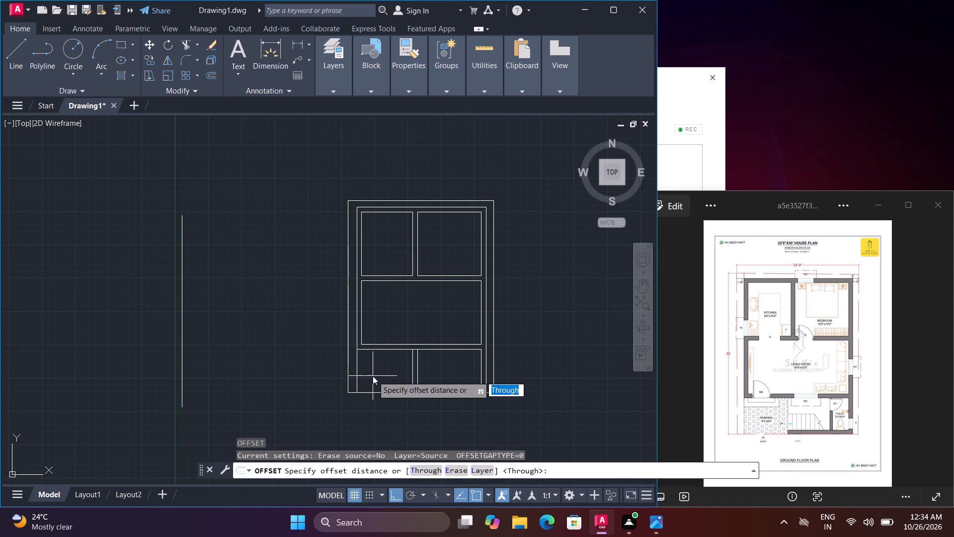
key("space")
left_click(358, 366)
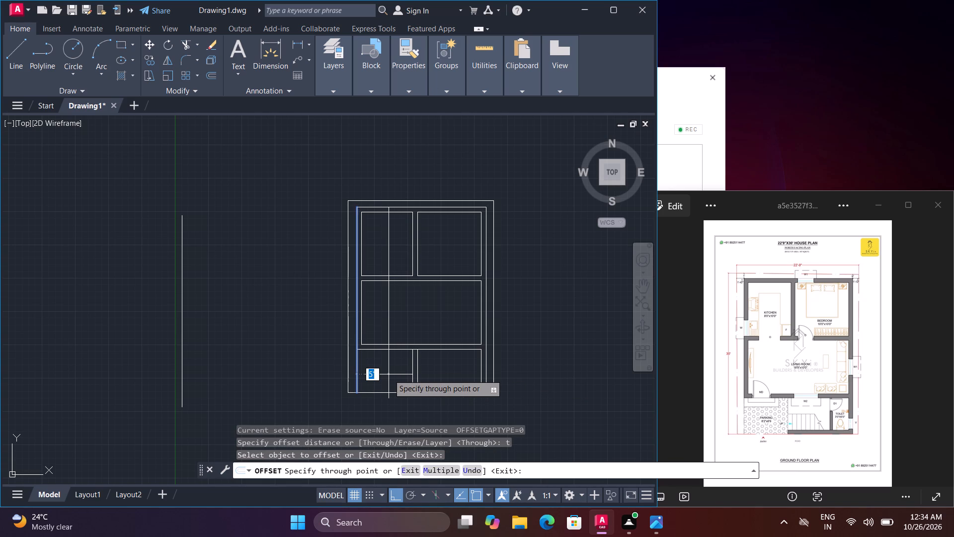
scroll(751, 424, "up", 4)
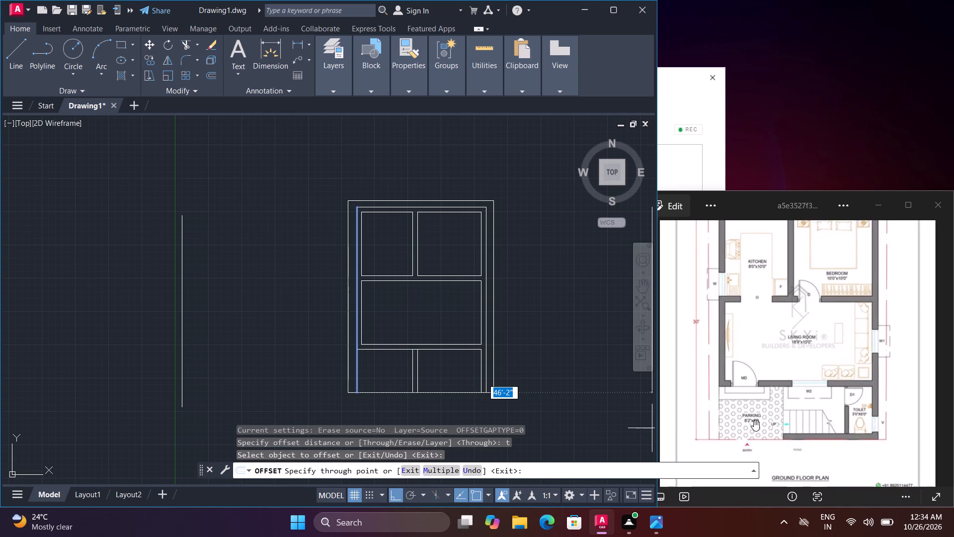
scroll(754, 420, "up", 5)
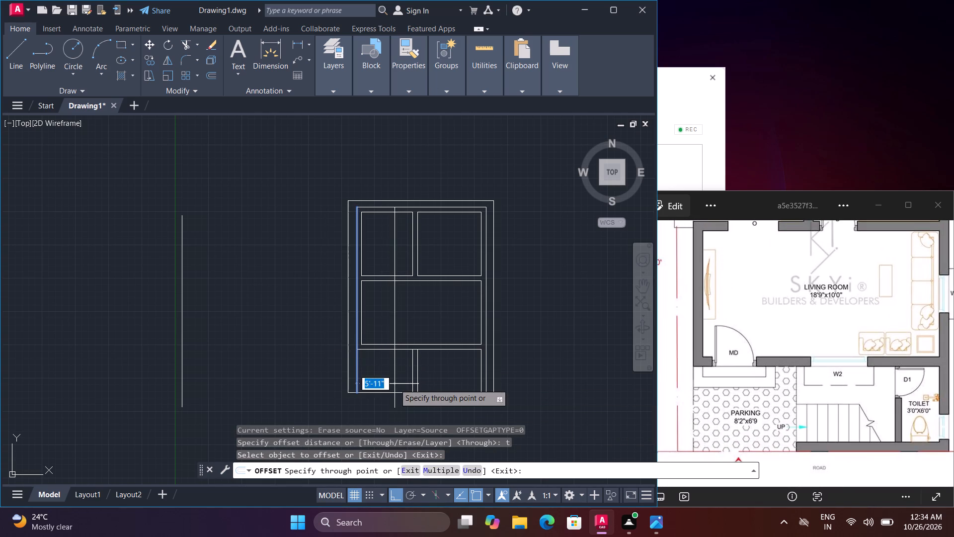
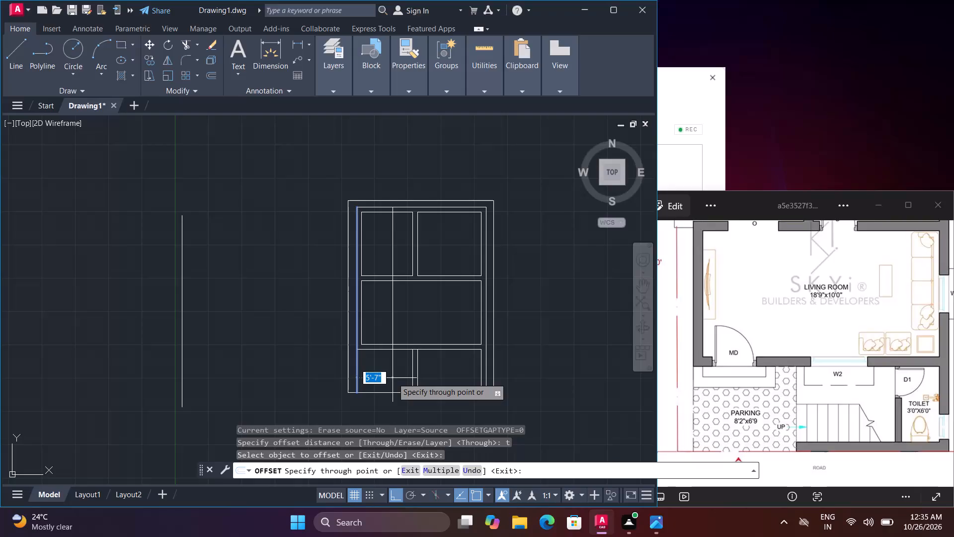
Offset the left wall's outer line 8'2" inward for the parking width and finish offsetting.
type("8'")
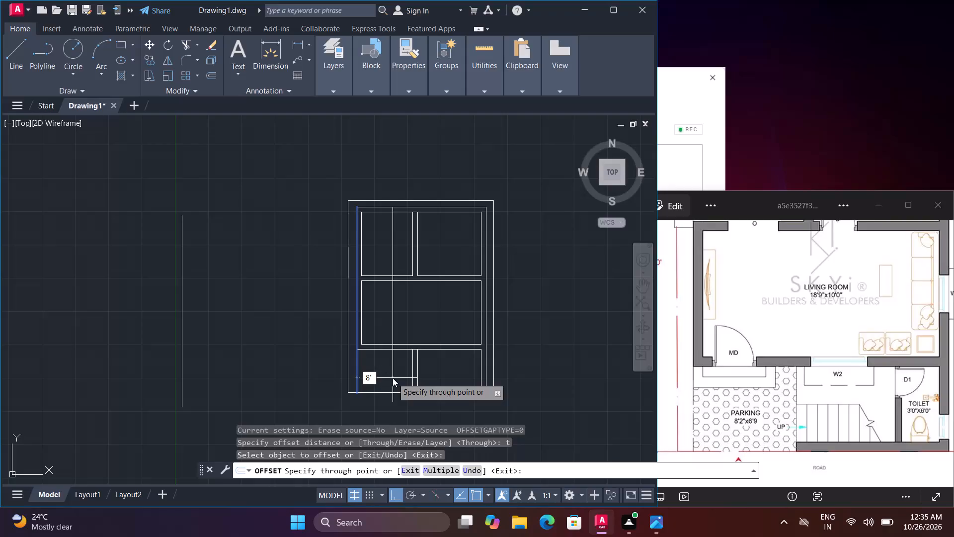
key("2")
key("shift+quotedbl")
key("Return")
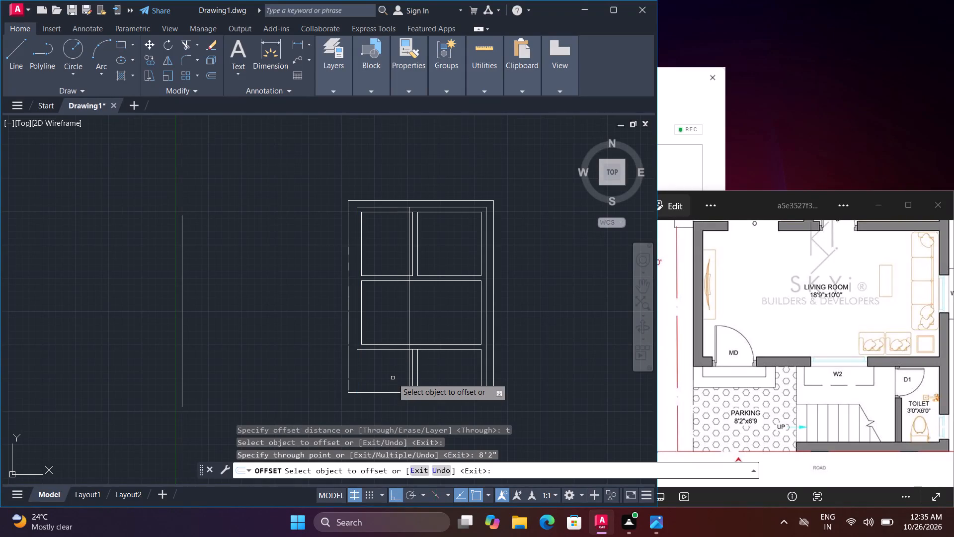
scroll(402, 372, "up", 2)
scroll(426, 294, "down", 1)
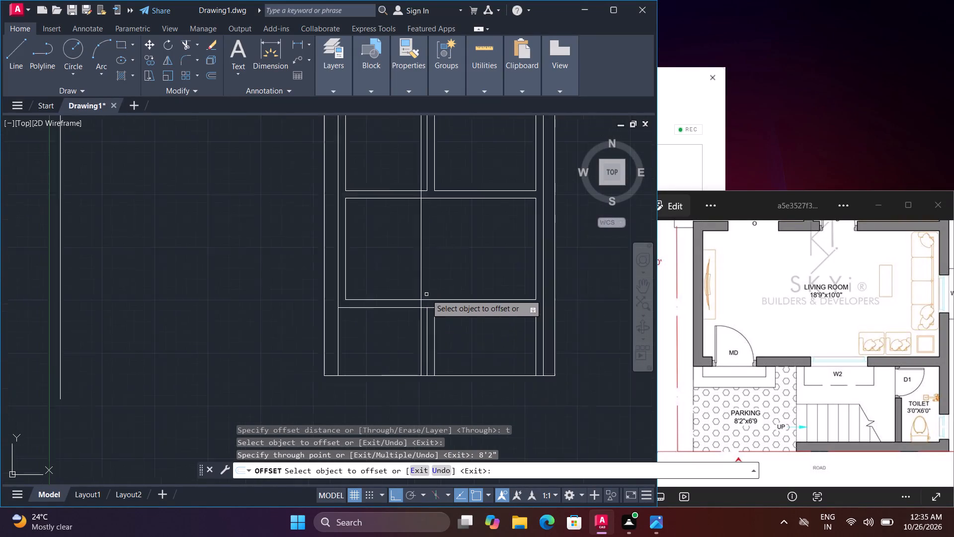
scroll(426, 294, "down", 1)
key("Escape")
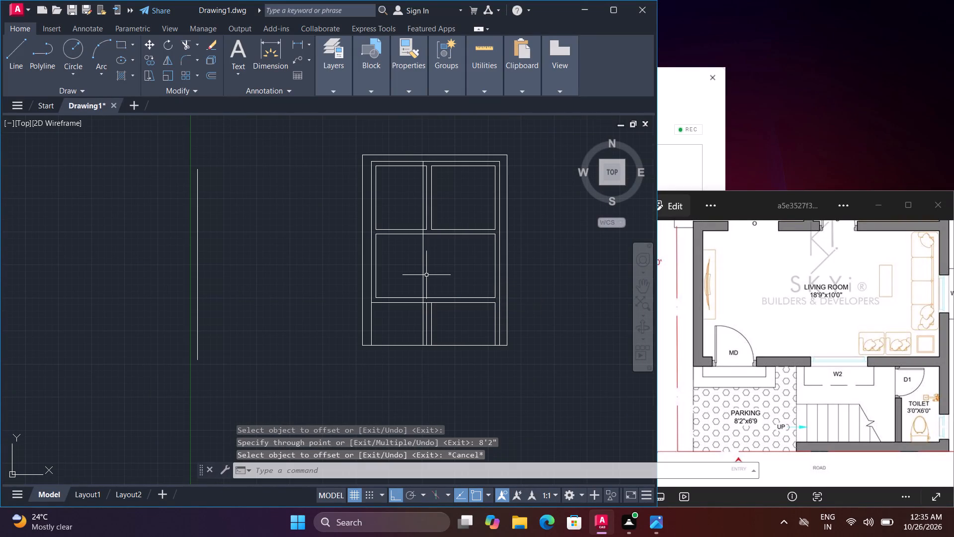
Trim the parking-width line out of the top wall, the kitchen and the wall below the kitchen.
type("tr")
key("space")
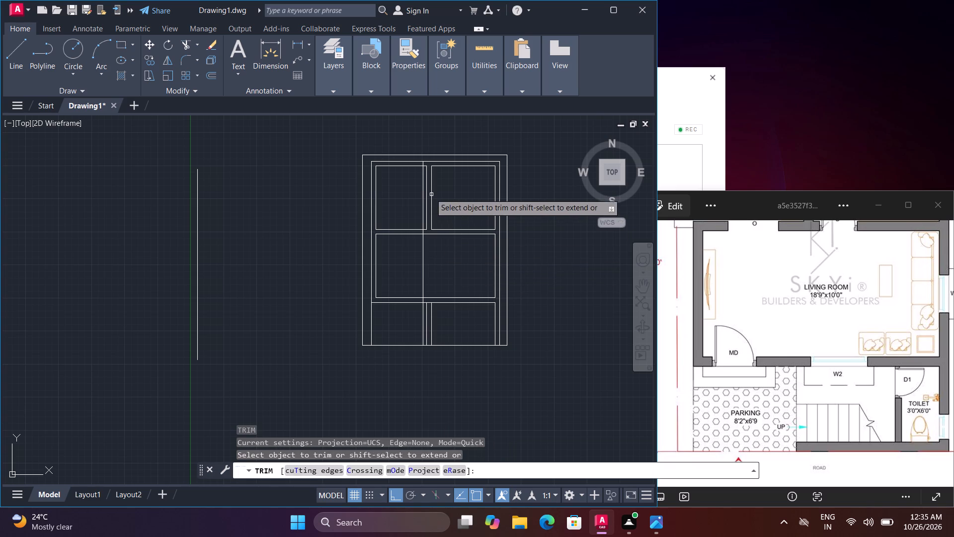
scroll(419, 146, "up", 2)
left_click(428, 190)
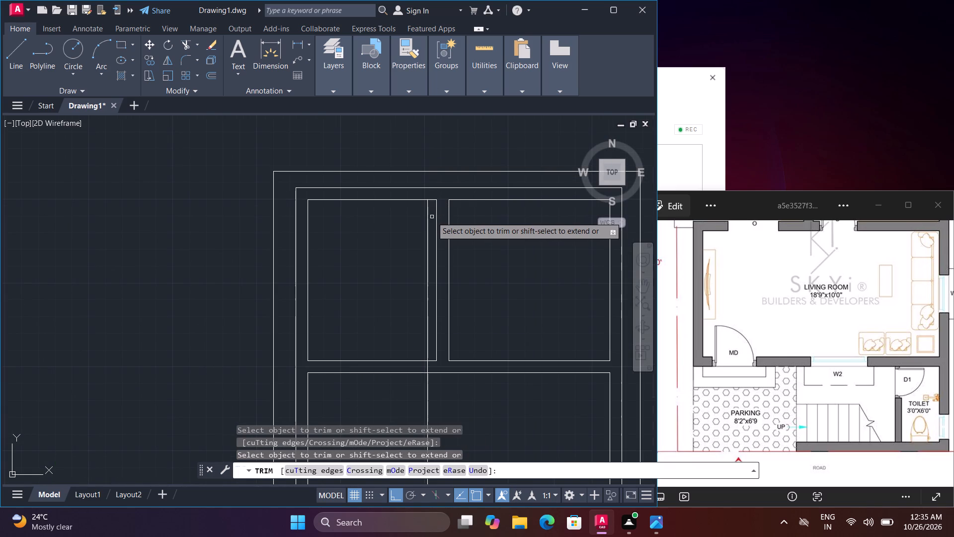
left_click(428, 213)
left_click(427, 367)
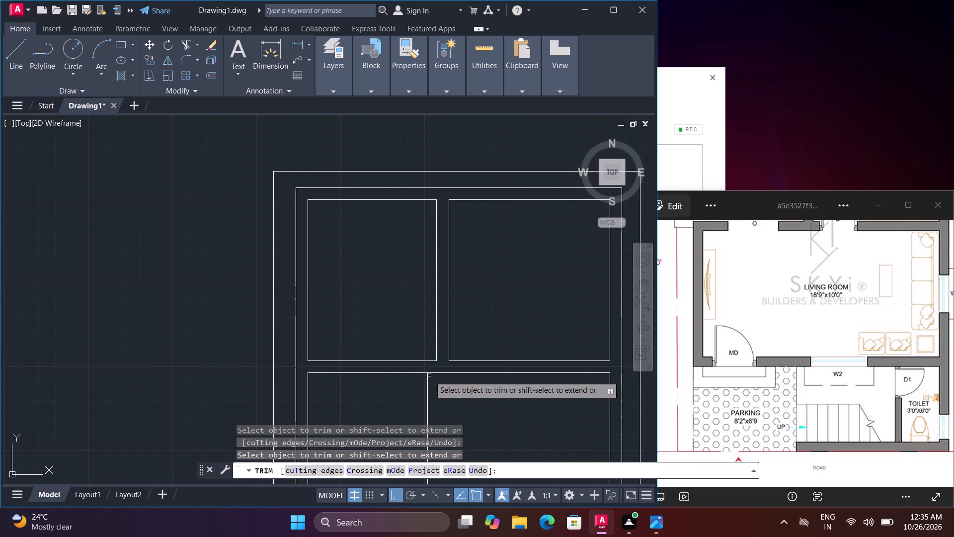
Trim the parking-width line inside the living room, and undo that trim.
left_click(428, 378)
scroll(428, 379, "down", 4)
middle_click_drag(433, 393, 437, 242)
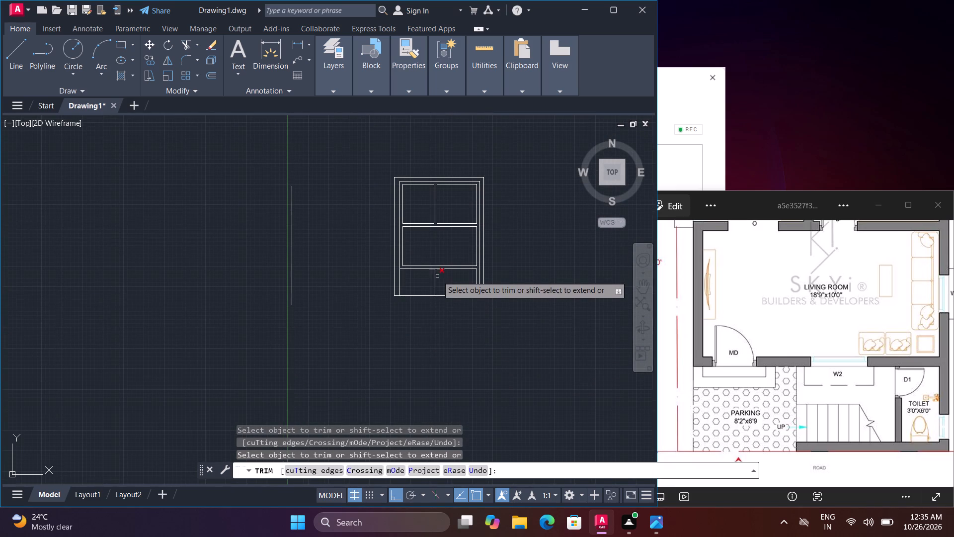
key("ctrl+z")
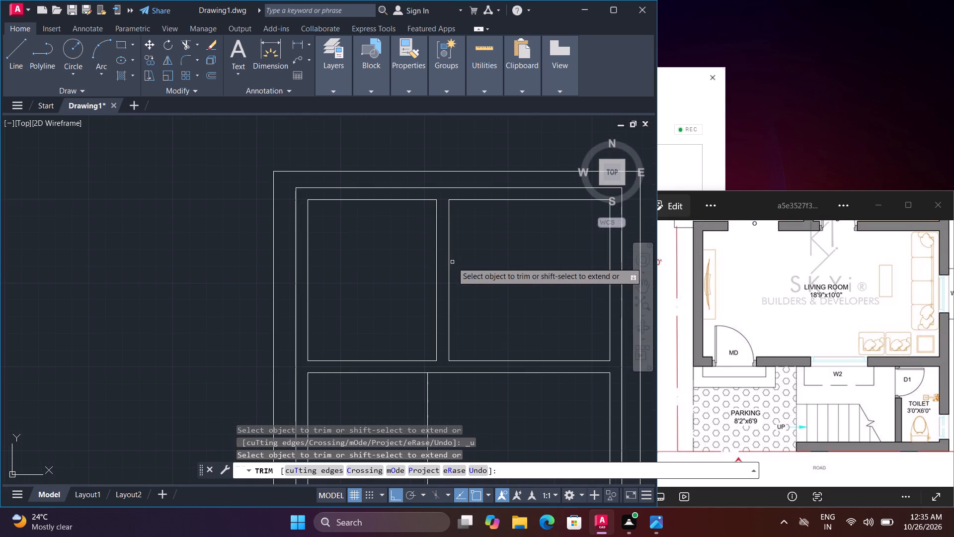
Trim the parking-width line out of the living room and the wall beneath it.
scroll(450, 314, "down", 4)
middle_click_drag(446, 331, 446, 294)
scroll(448, 296, "up", 4)
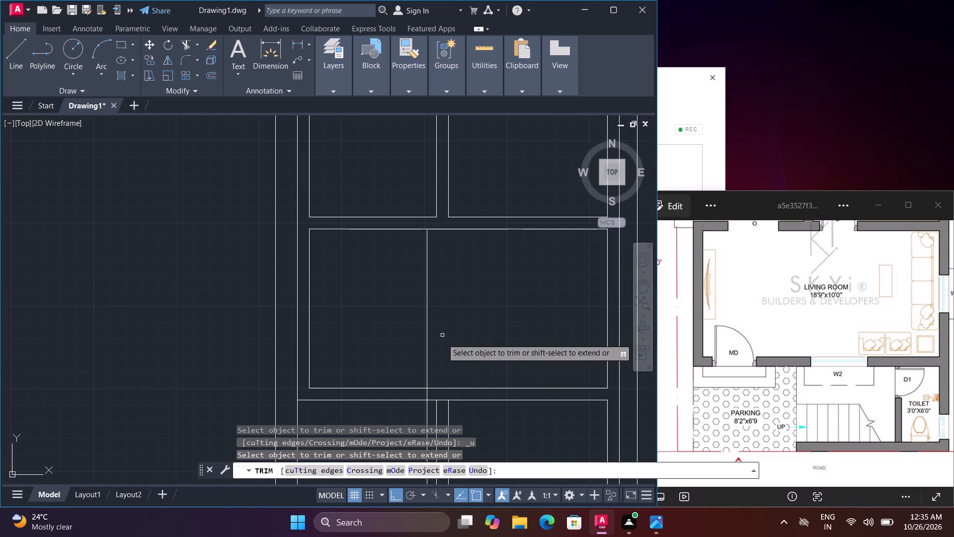
left_click(429, 394)
left_click(426, 358)
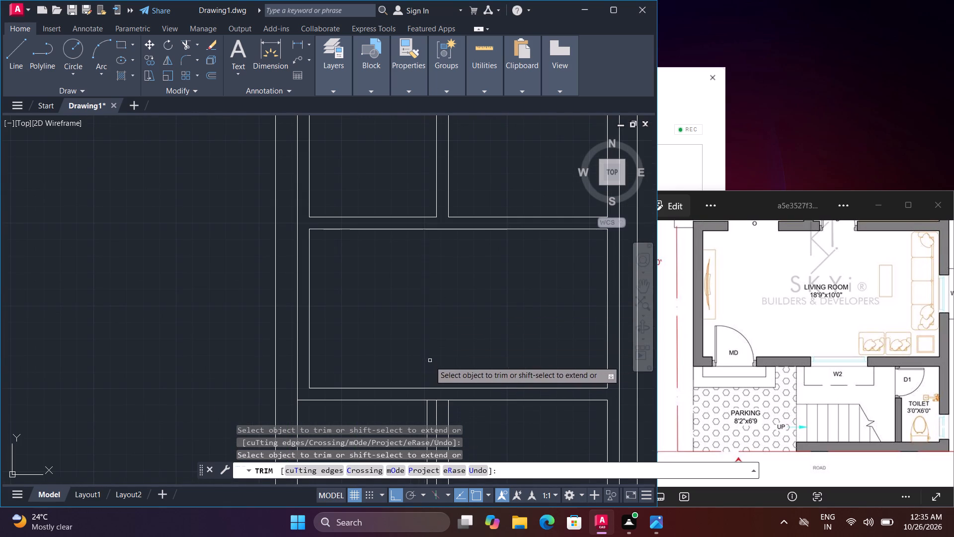
Trim away the two kitchen-bedroom partition lines that continue below the living room's bottom wall.
middle_click_drag(442, 313, 444, 165)
left_click(437, 274)
left_click(453, 287)
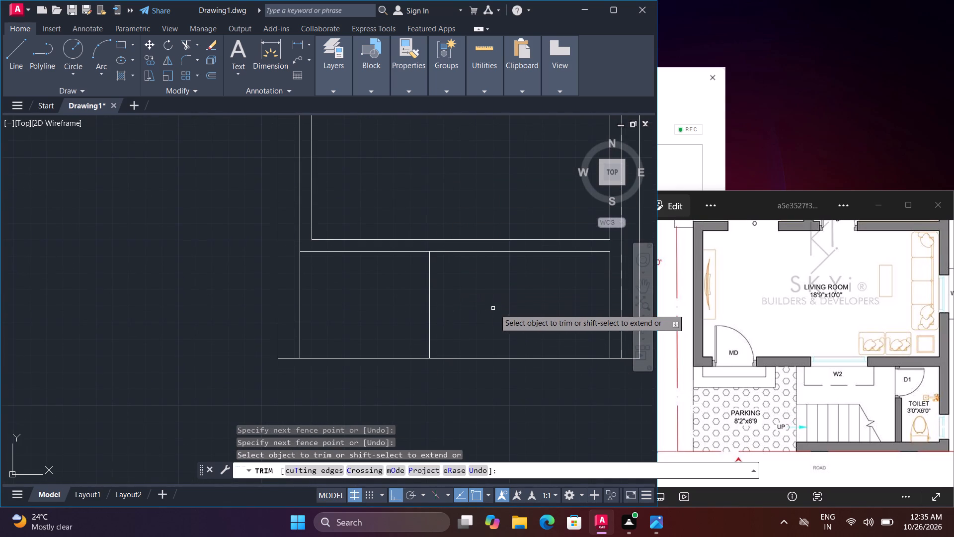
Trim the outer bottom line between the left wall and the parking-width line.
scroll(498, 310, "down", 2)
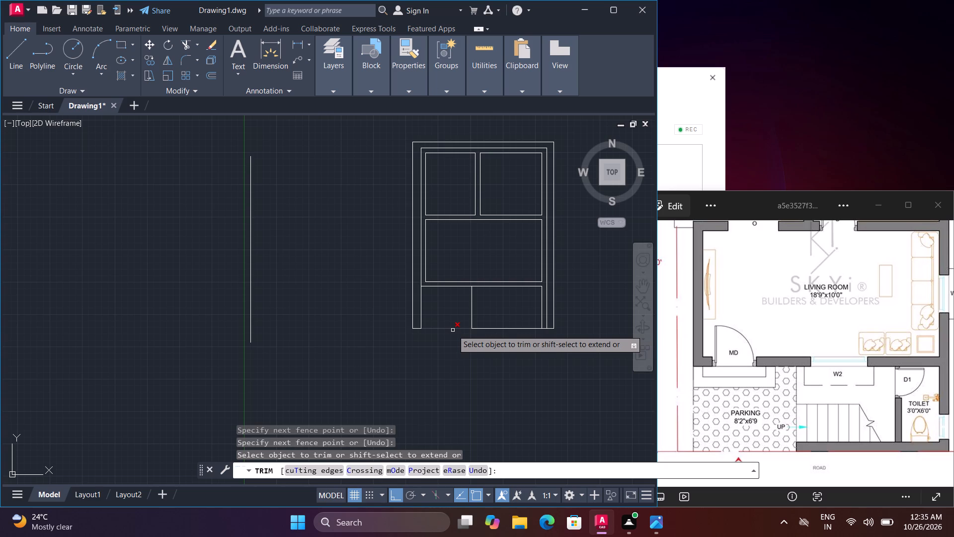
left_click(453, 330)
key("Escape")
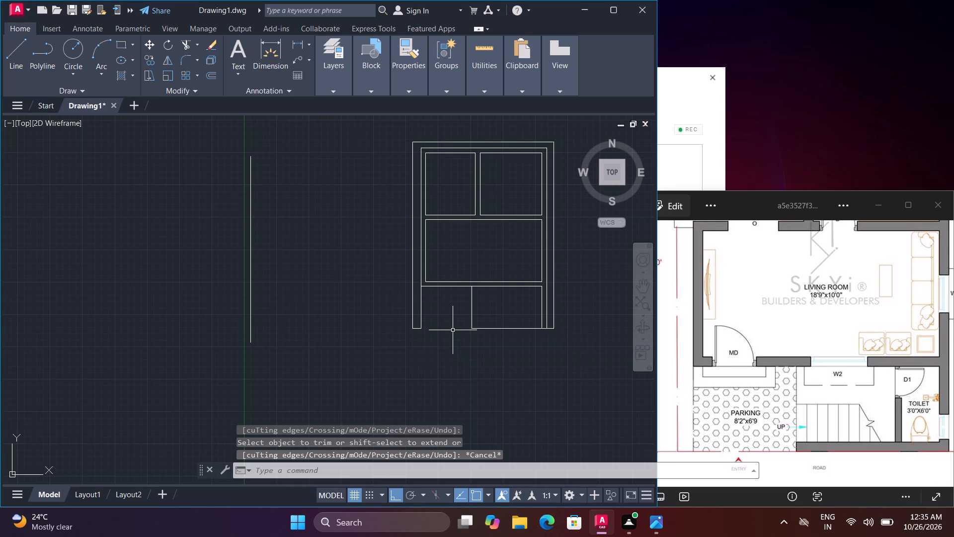
Offset the outer bottom line 9" inward, using the Through option, to form the staircase and toilet area's bottom wall.
type("o t")
key("space")
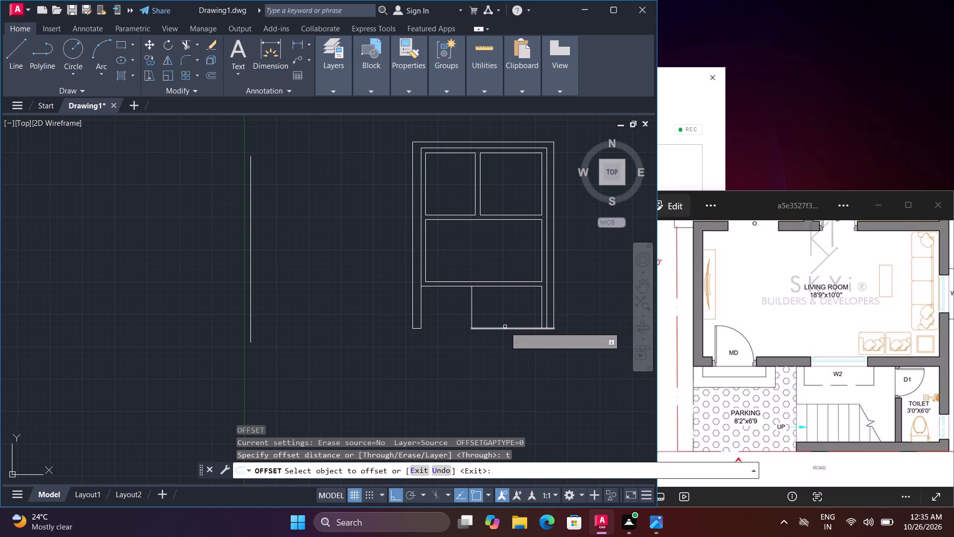
left_click(505, 327)
left_click(506, 329)
type("9\"")
key("Return")
key("Escape")
key("Escape")
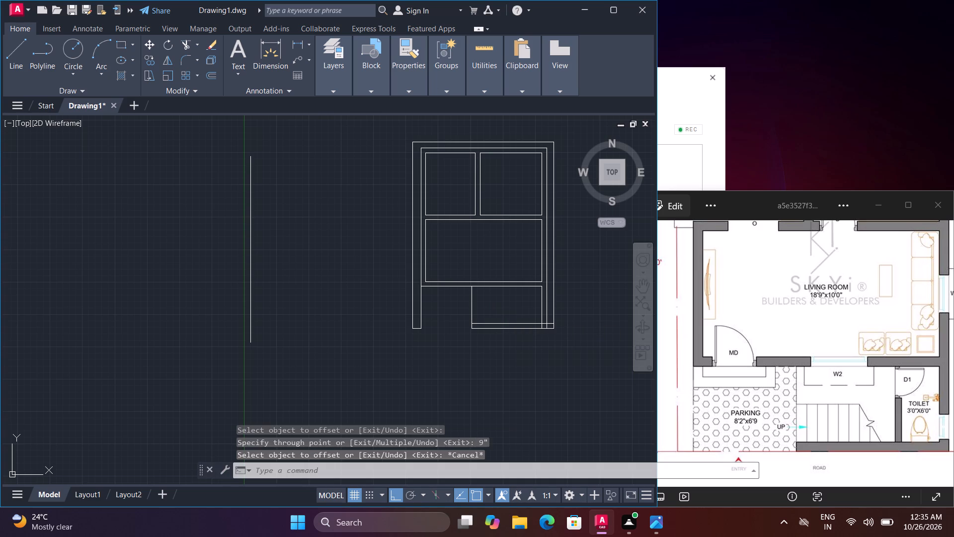
Extend the outer bottom line back across the parking opening to the left wall.
type("tr")
key("space")
scroll(489, 330, "up", 2)
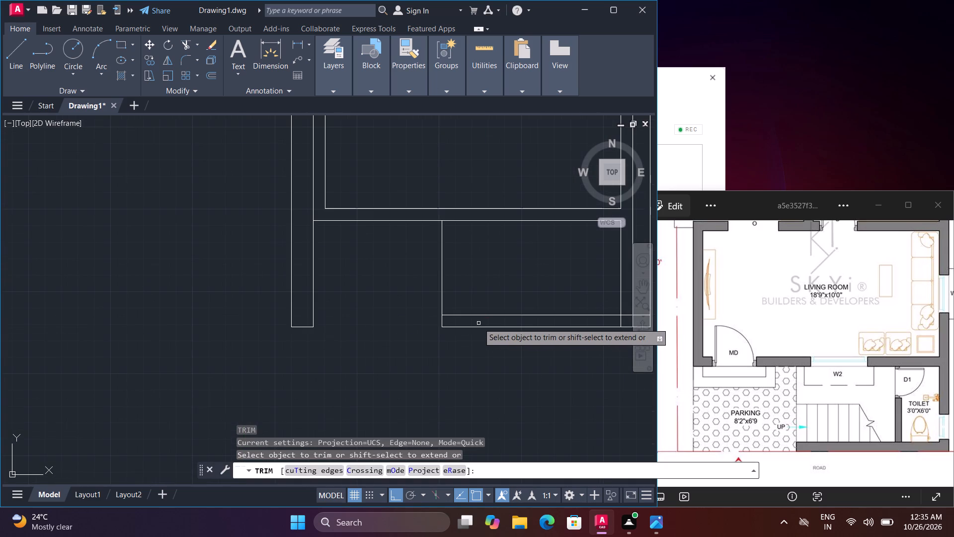
left_click(478, 323)
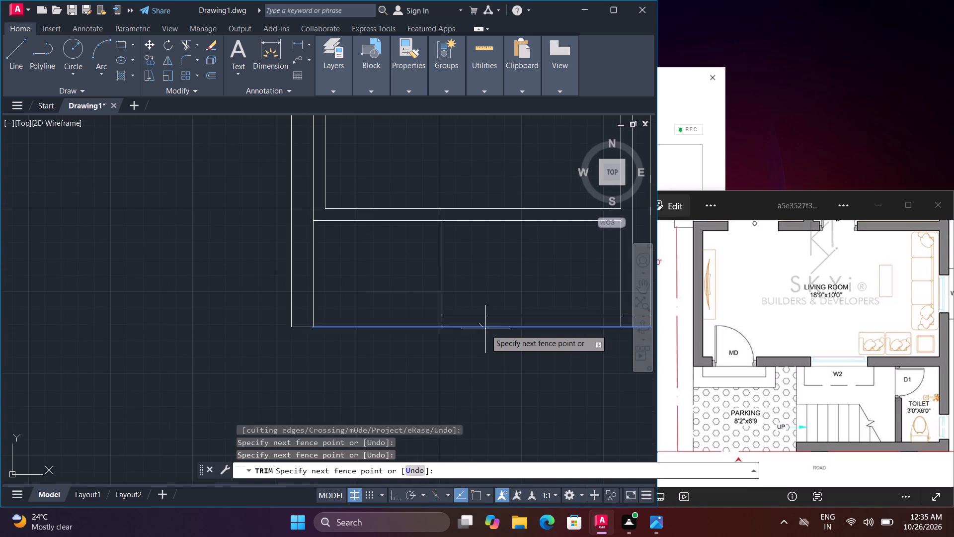
left_click(486, 332, "shift")
scroll(496, 333, "down", 2)
middle_click_drag(505, 333, 447, 321)
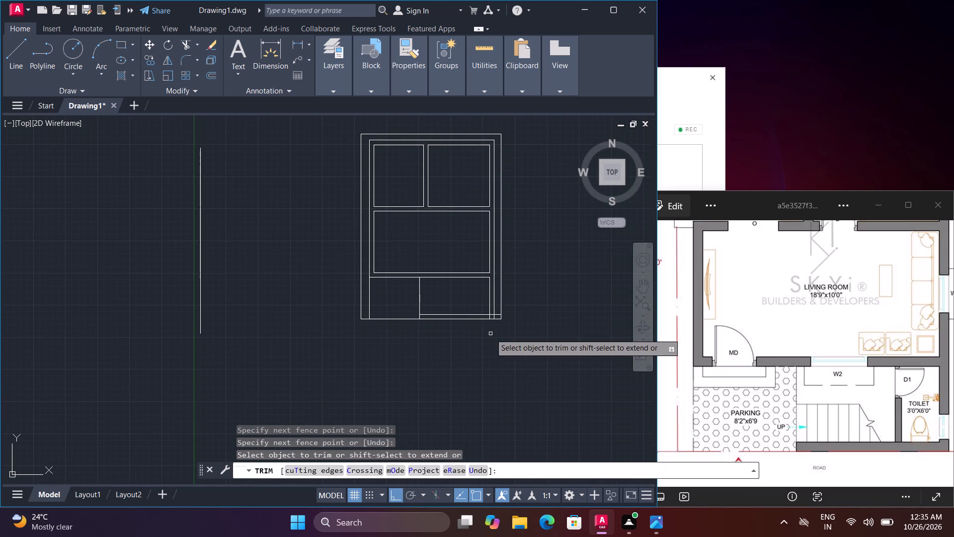
Trim the overlapping lines where the new 9" bottom wall meets the right outer wall.
scroll(494, 333, "up", 2)
left_click(500, 286)
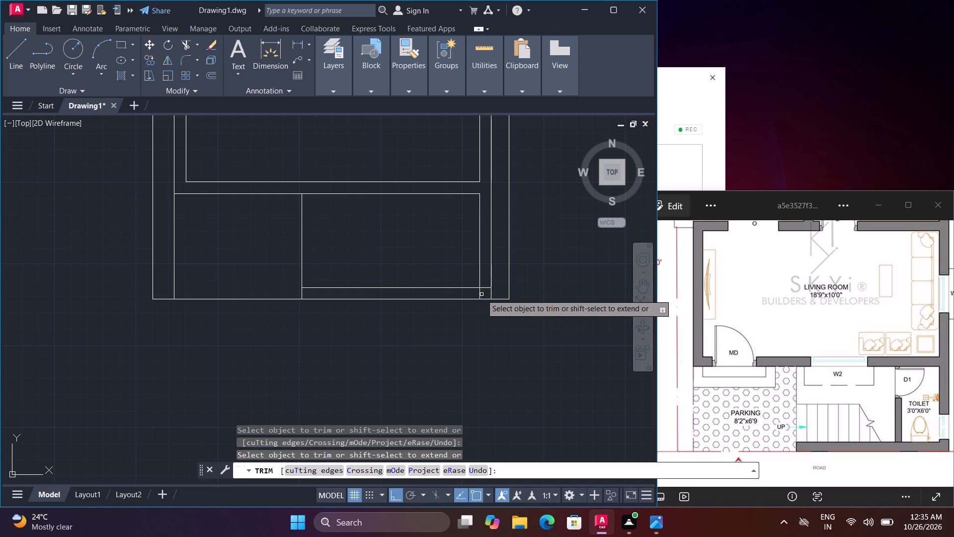
left_click(481, 294)
left_click(485, 284)
left_click(485, 293)
left_click(477, 292)
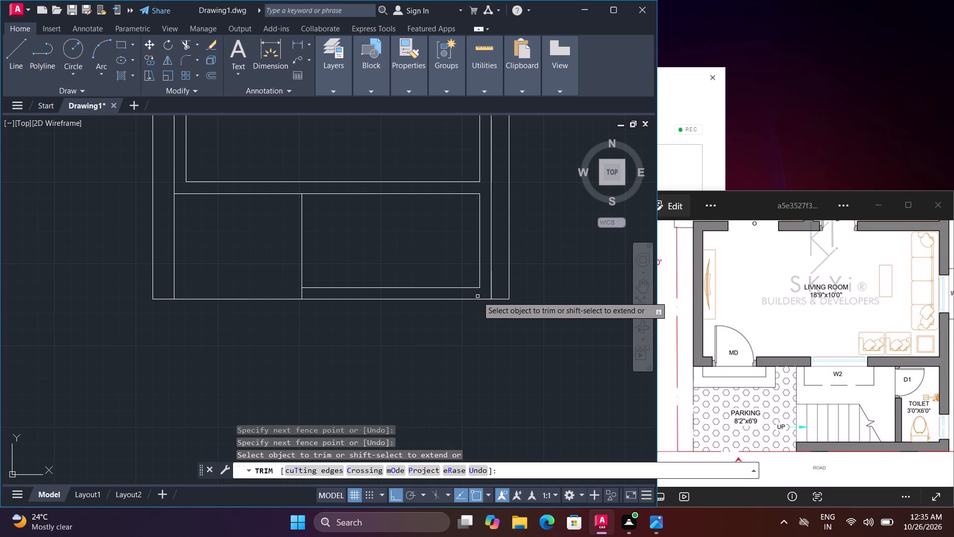
Trim away the outermost vertical line outside the left wall and finish trimming.
scroll(486, 330, "down", 1)
scroll(818, 400, "down", 4)
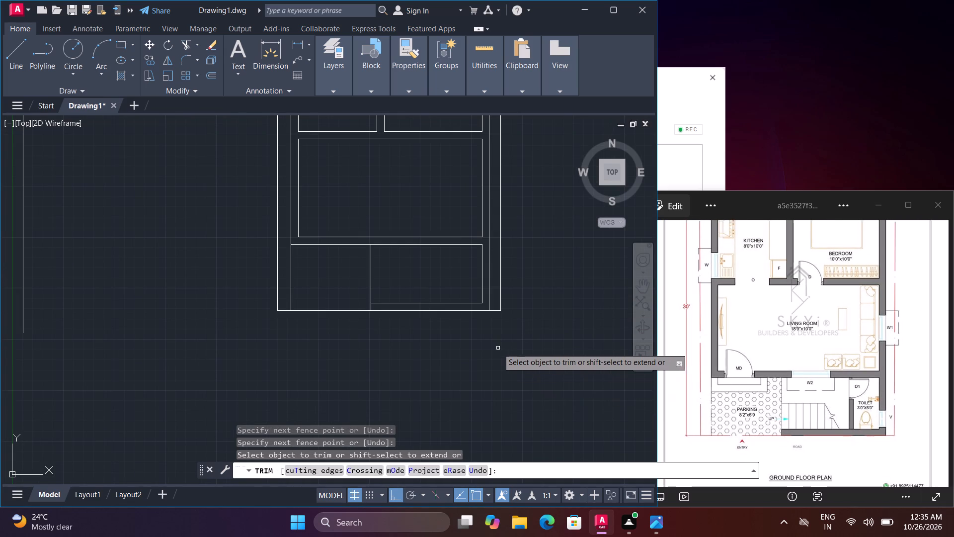
middle_click_drag(489, 349, 549, 369)
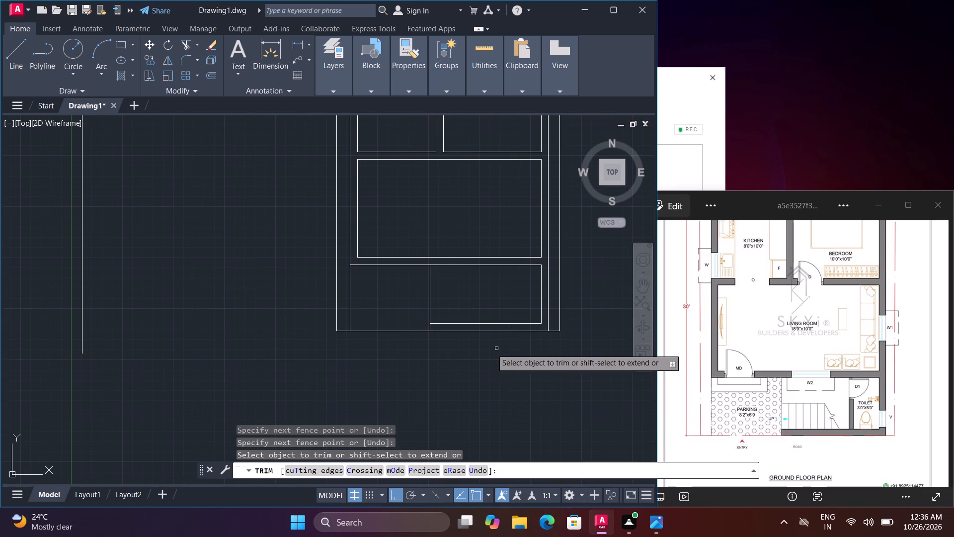
middle_click_drag(469, 359, 524, 373)
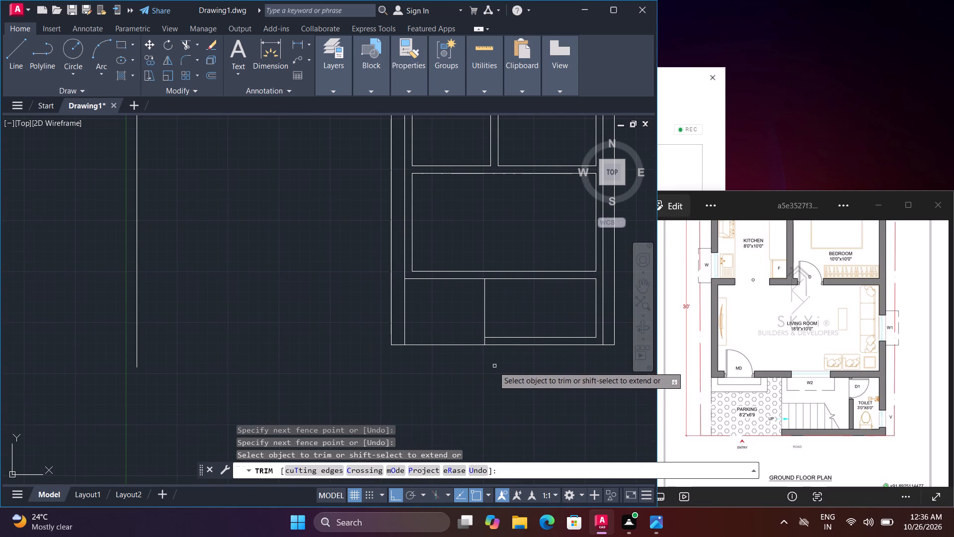
middle_click_drag(492, 367, 505, 380)
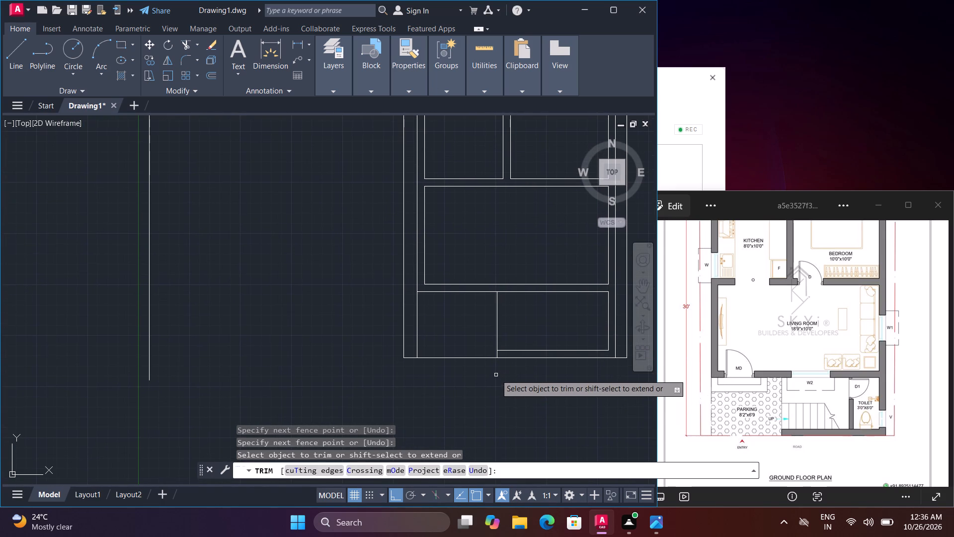
scroll(472, 358, "down", 1)
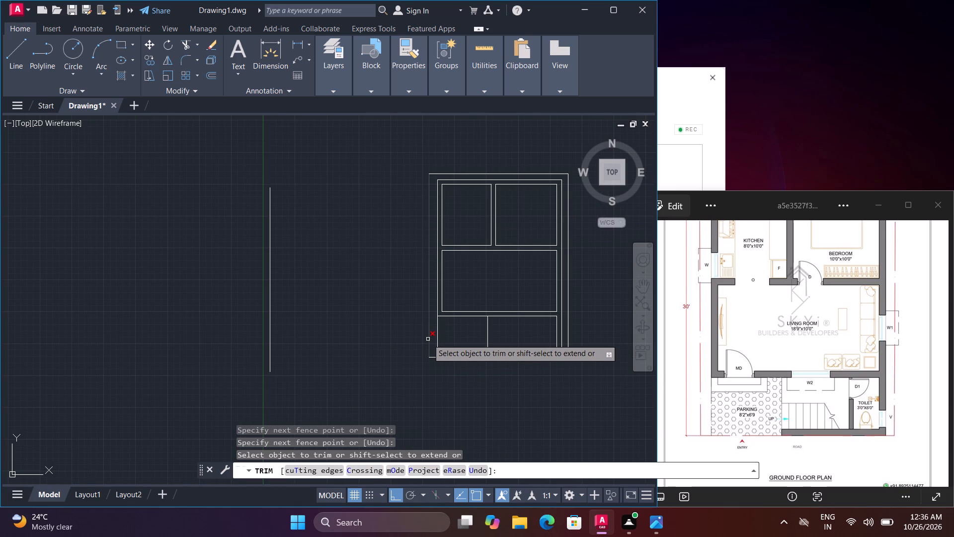
left_click(428, 339)
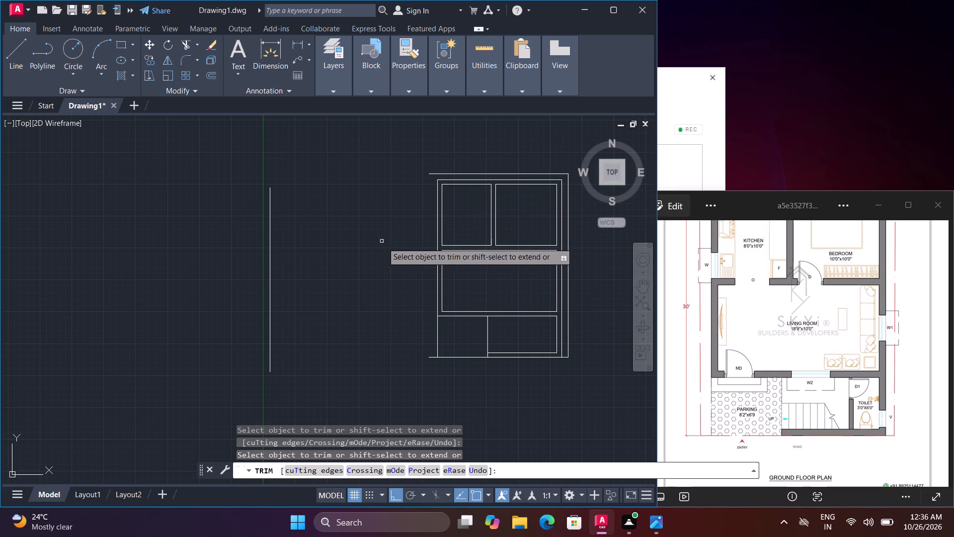
key("Escape")
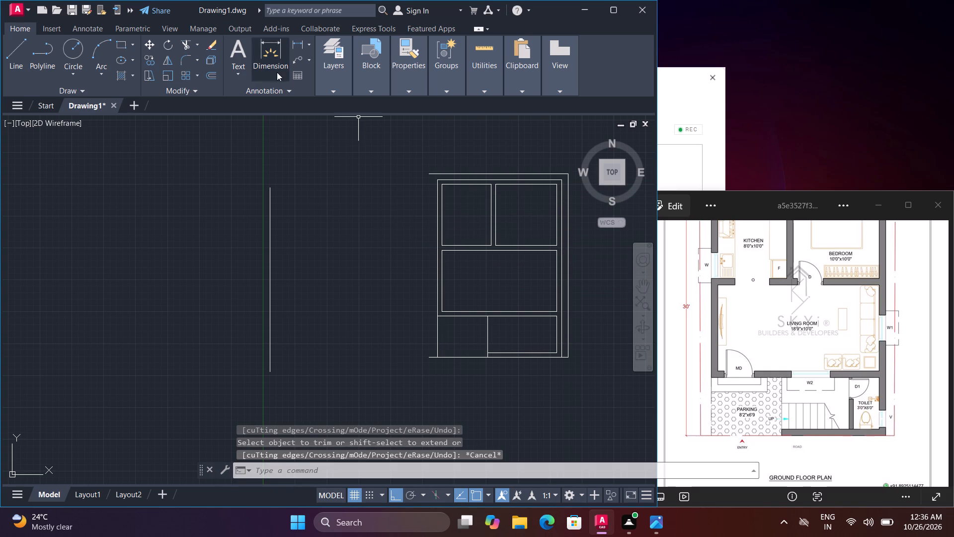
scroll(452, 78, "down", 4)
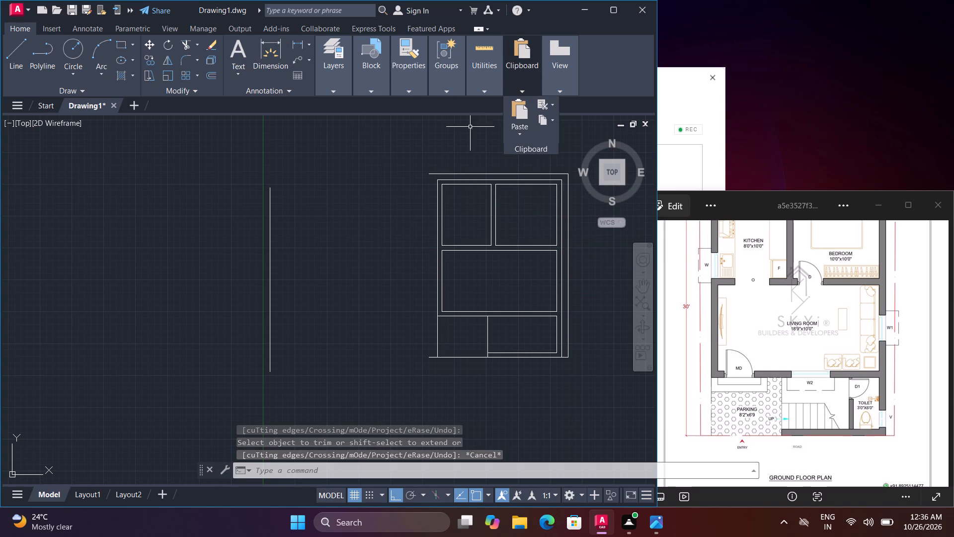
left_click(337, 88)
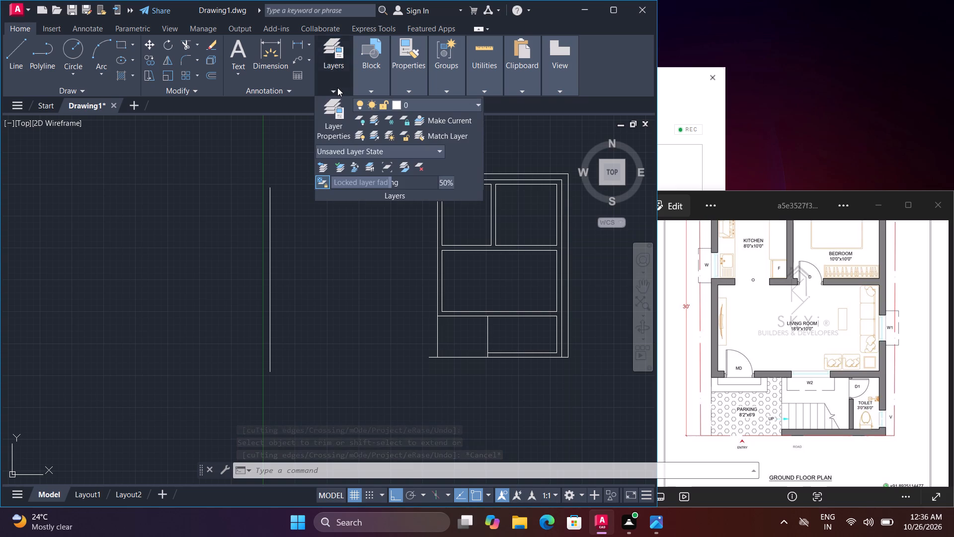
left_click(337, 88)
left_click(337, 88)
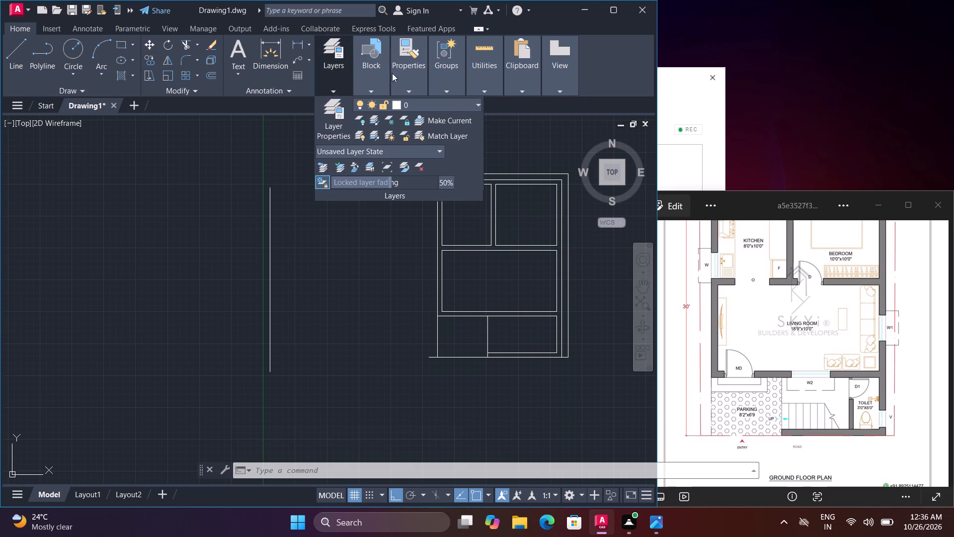
Set the current object colour to Red.
left_click(418, 77)
left_click(482, 103)
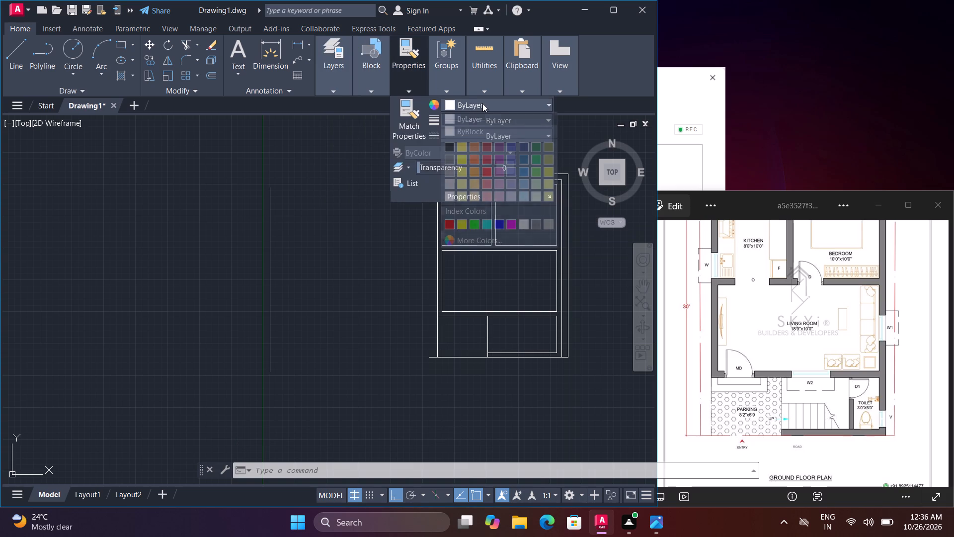
left_click(451, 225)
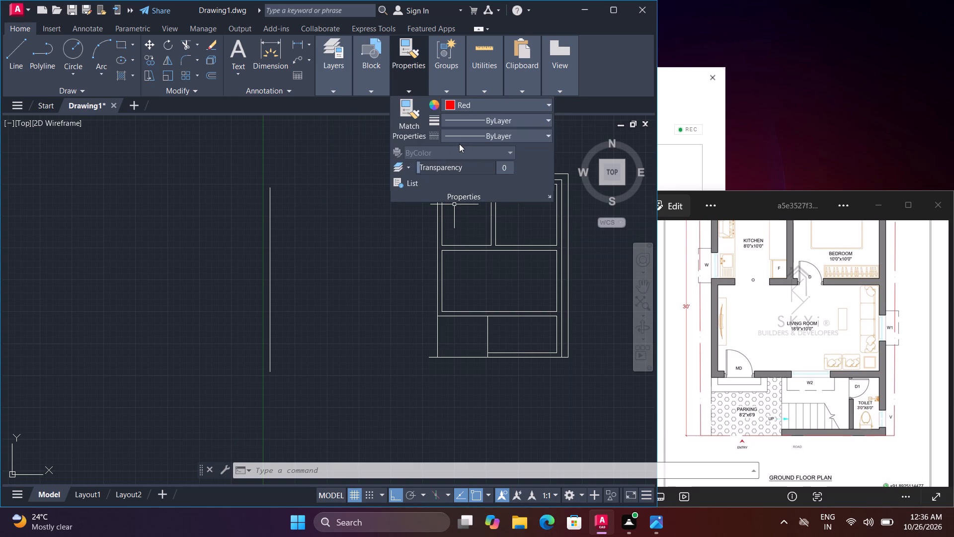
Load the DASHEDX2 linetype from acad.lin into the drawing.
left_click(488, 115)
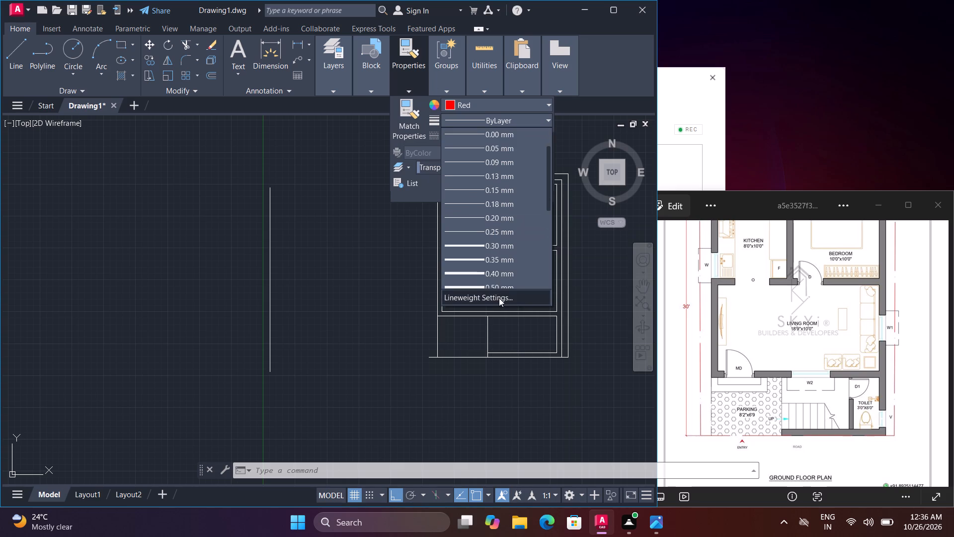
left_click(521, 115)
left_click(523, 136)
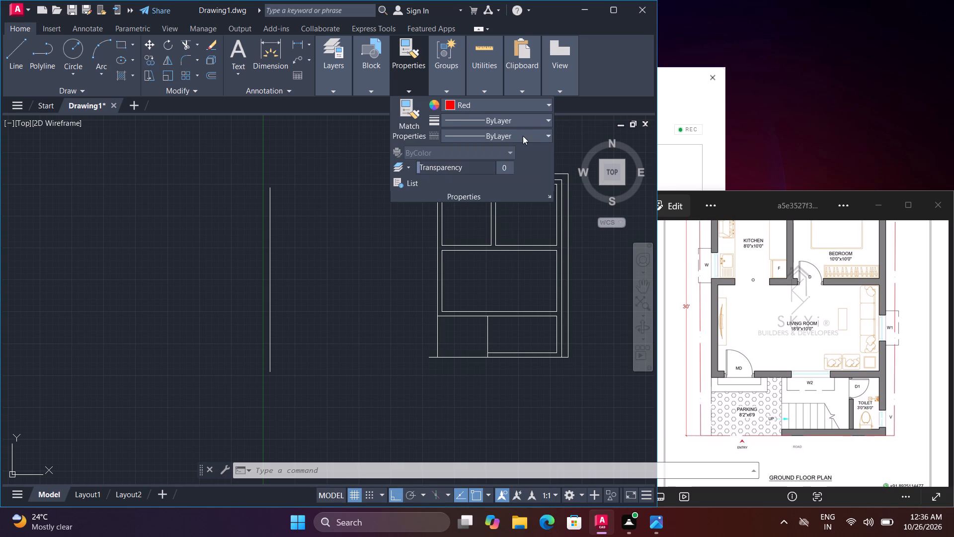
left_click(501, 194)
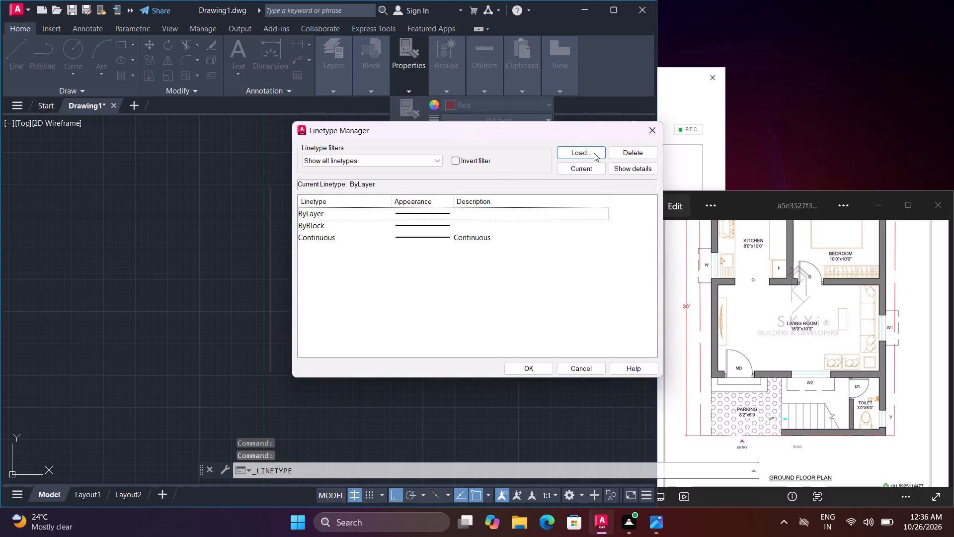
left_click(594, 153)
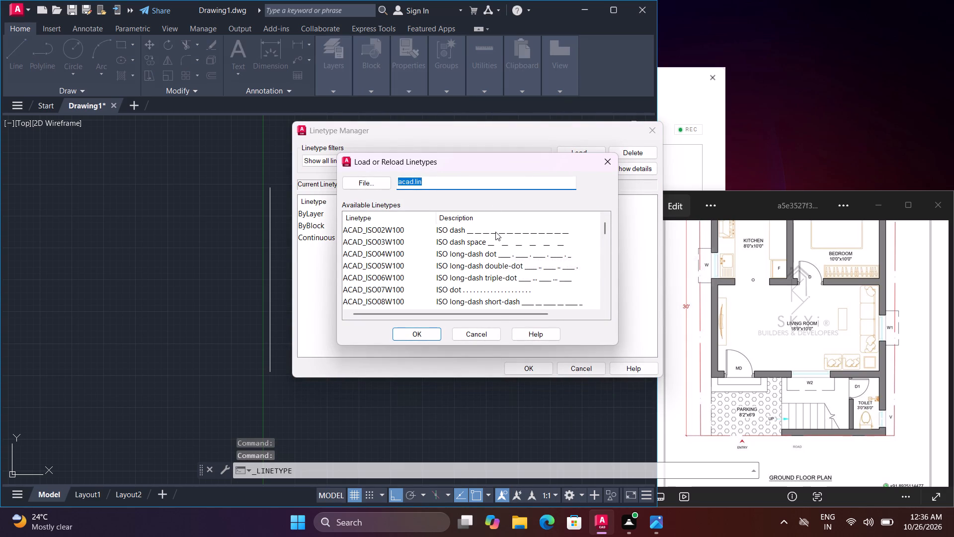
scroll(551, 281, "down", 2)
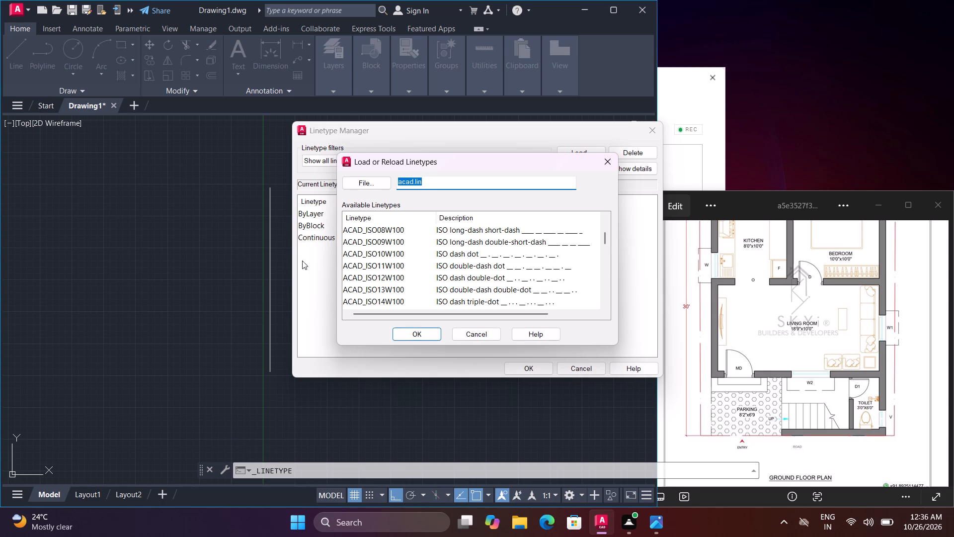
scroll(506, 244, "up", 3)
scroll(506, 244, "down", 5)
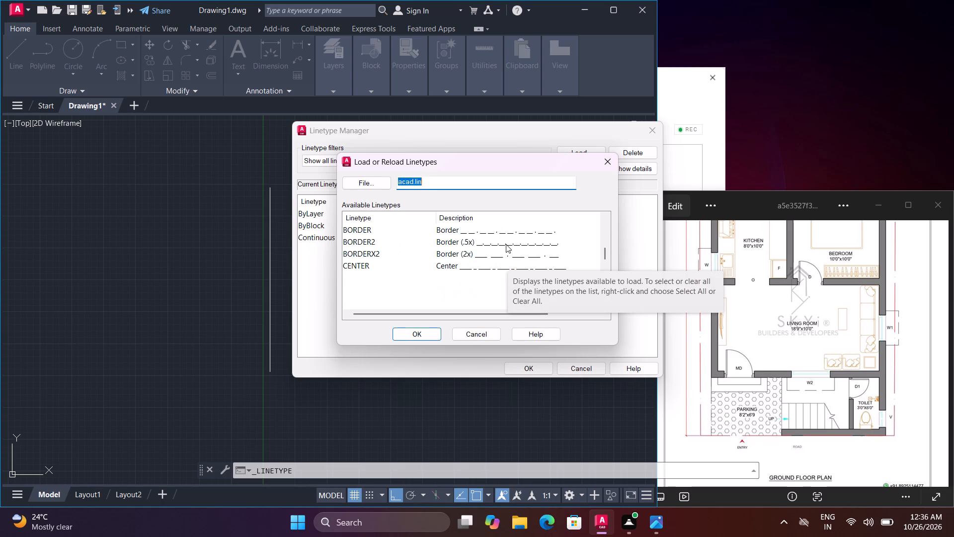
scroll(510, 251, "down", 1)
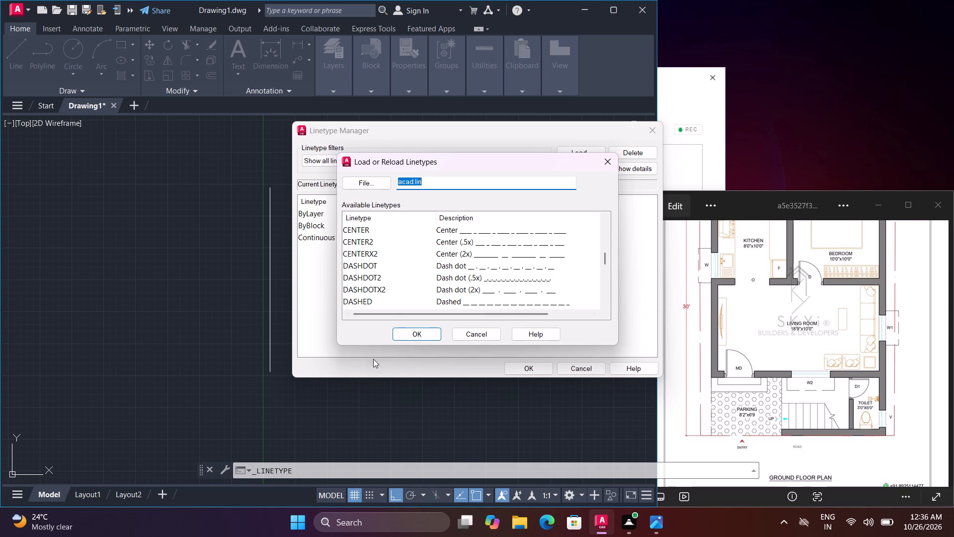
scroll(439, 268, "down", 2)
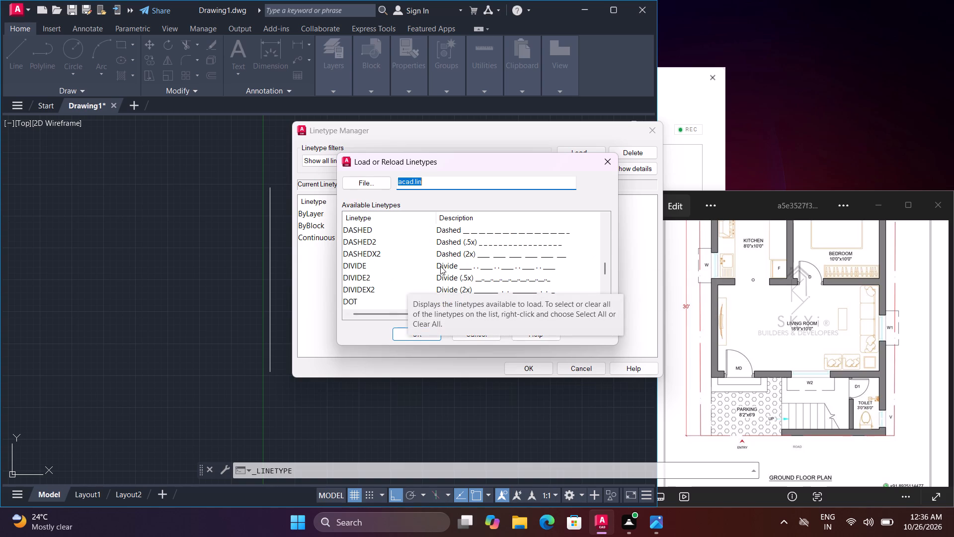
left_click(482, 254)
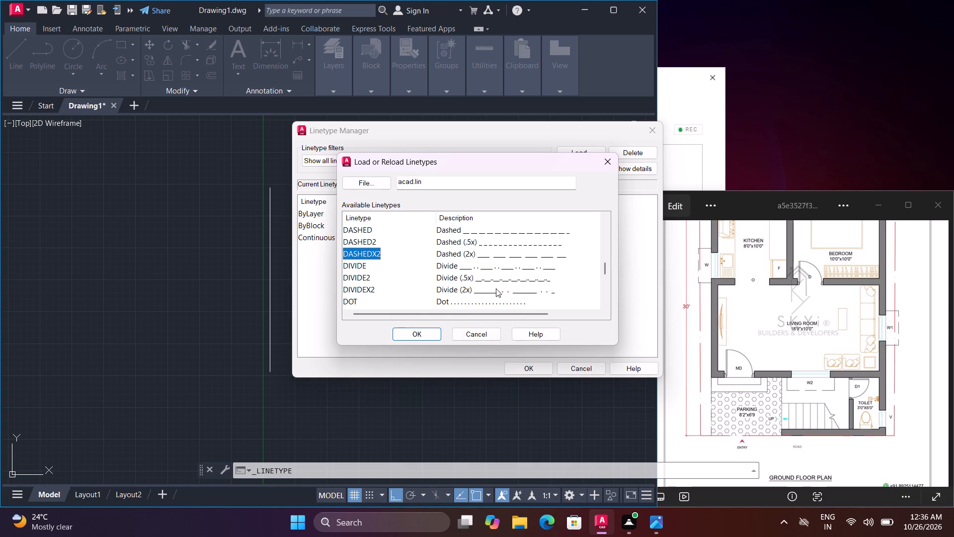
left_click(434, 334)
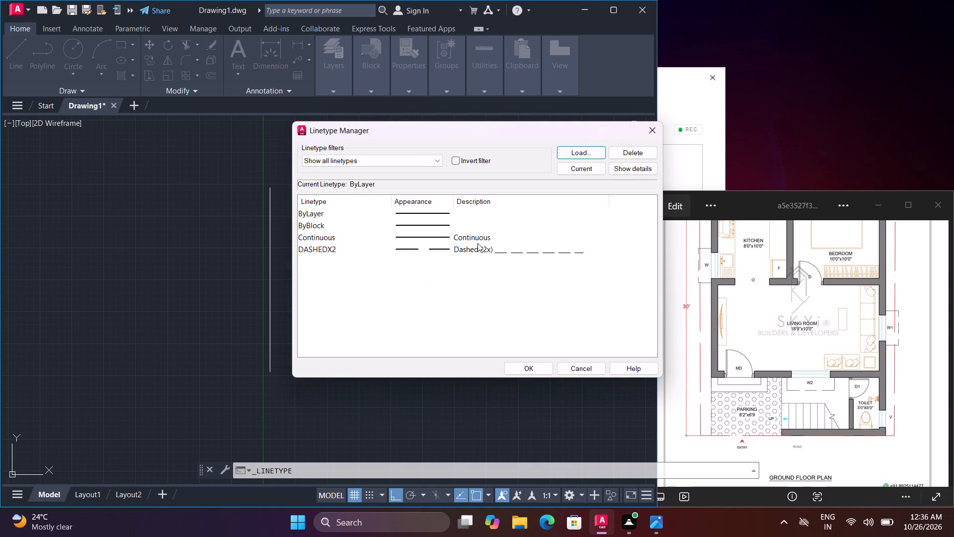
left_click(495, 252)
left_click(541, 368)
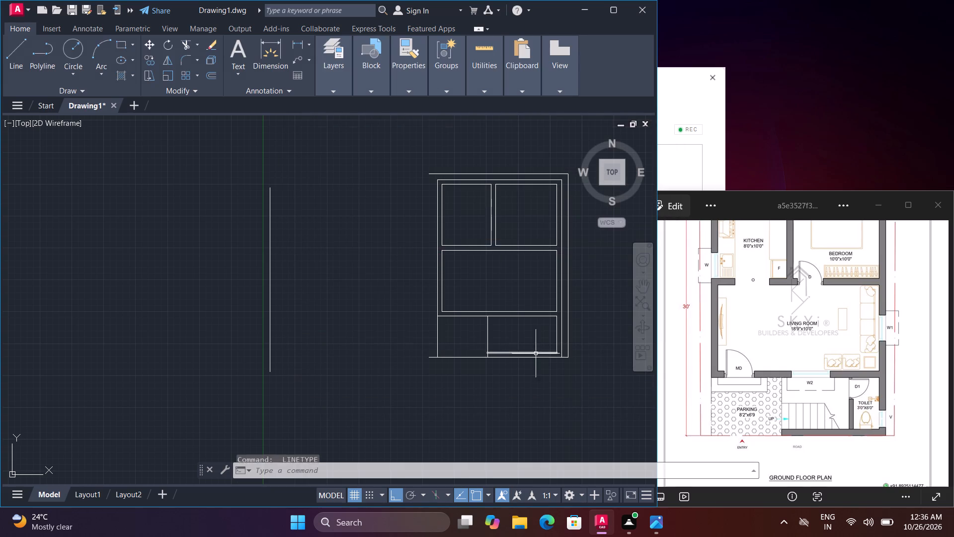
Set the current object linetype to DASHEDX2.
left_click(415, 91)
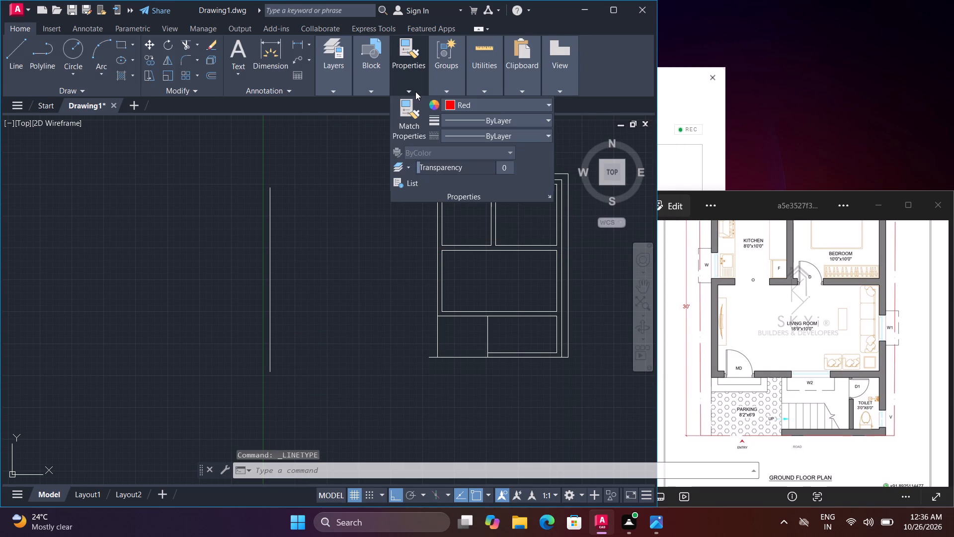
left_click(472, 138)
left_click(486, 194)
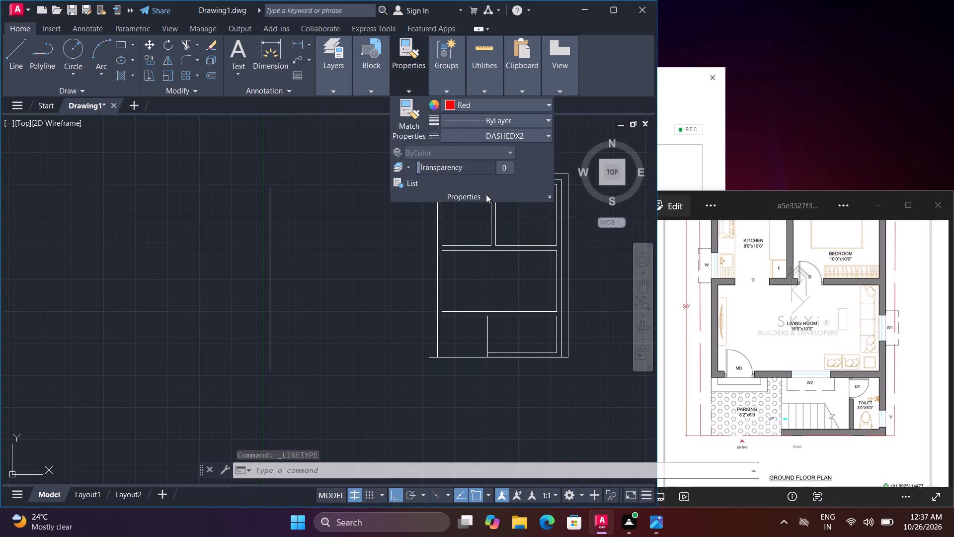
double_click(425, 224)
left_click(425, 224)
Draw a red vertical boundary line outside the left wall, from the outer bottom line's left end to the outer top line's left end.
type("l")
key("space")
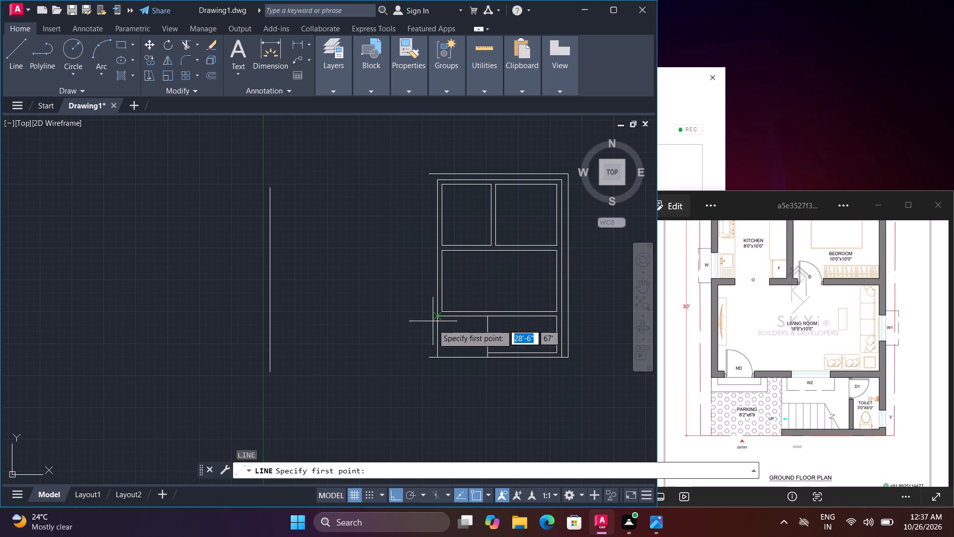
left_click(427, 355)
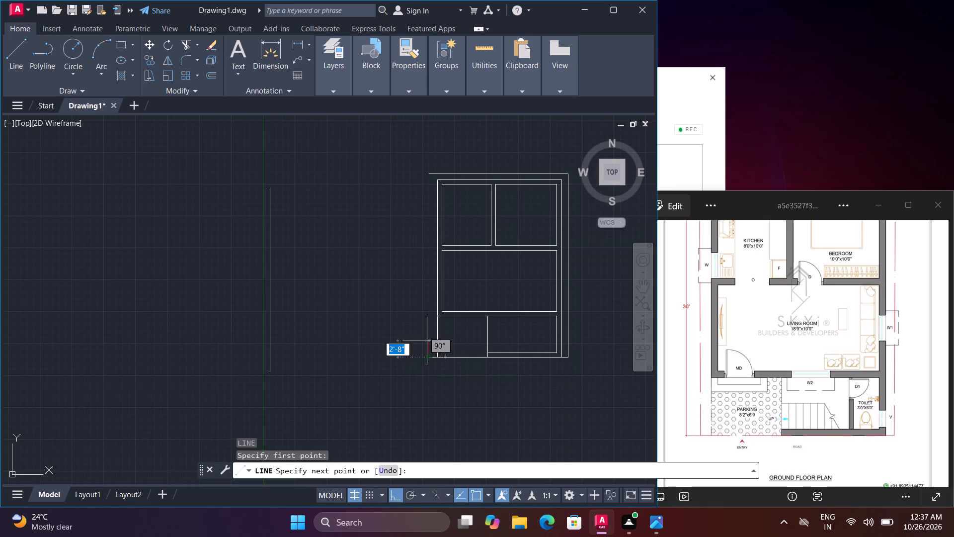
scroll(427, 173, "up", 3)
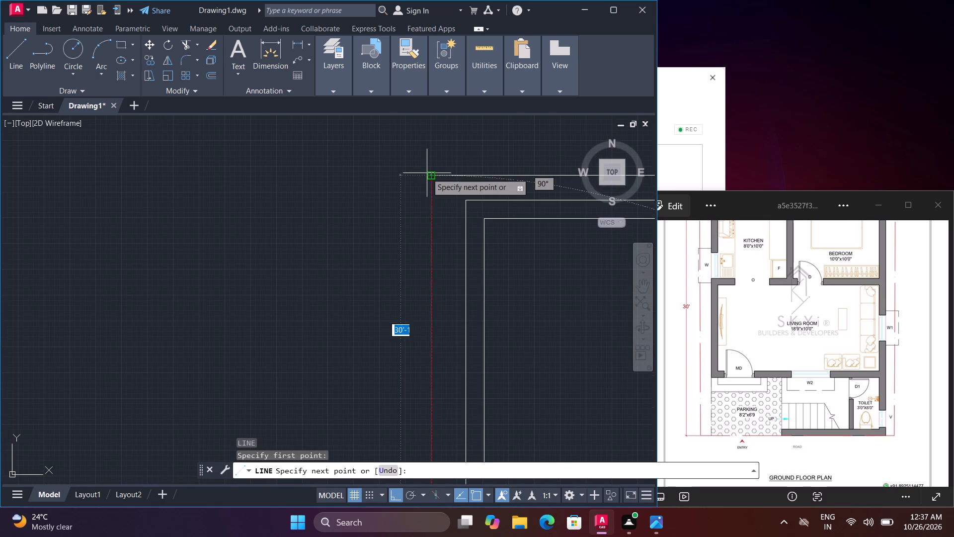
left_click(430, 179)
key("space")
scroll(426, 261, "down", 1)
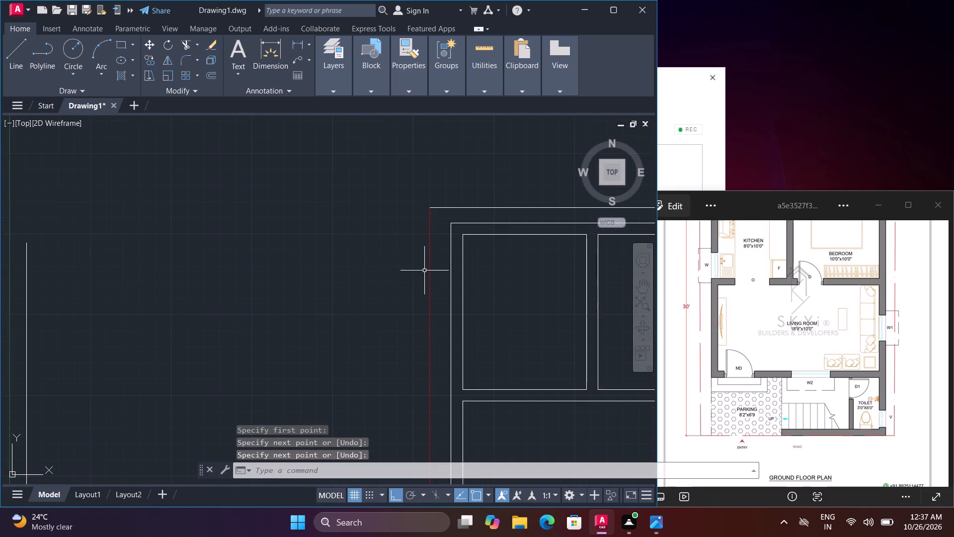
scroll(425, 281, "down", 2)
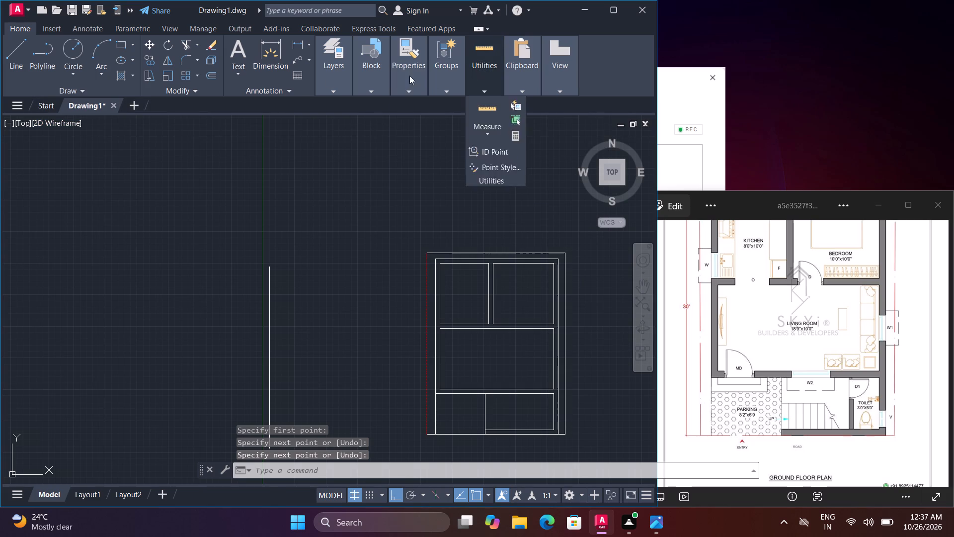
Set the drawing's annotation scale to 1:40.
left_click(548, 195)
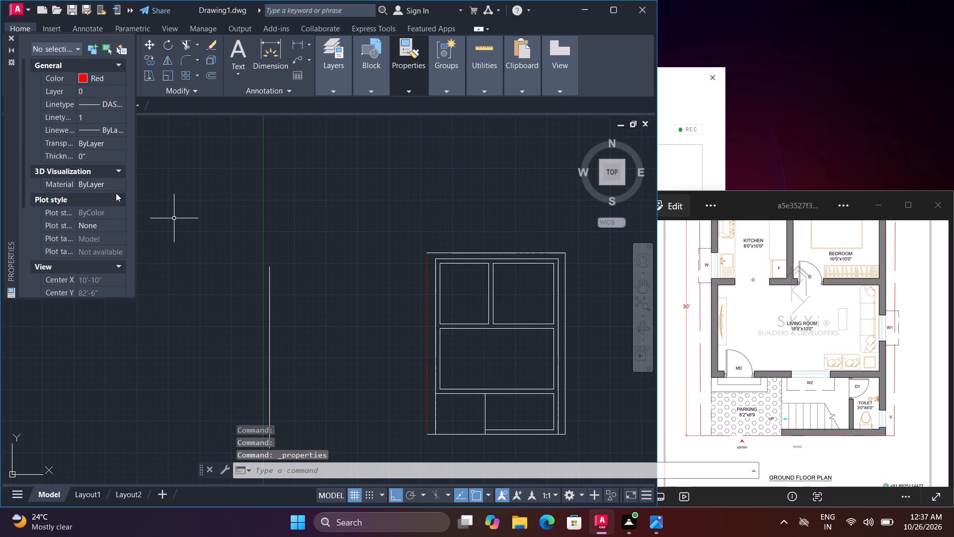
scroll(116, 194, "down", 5)
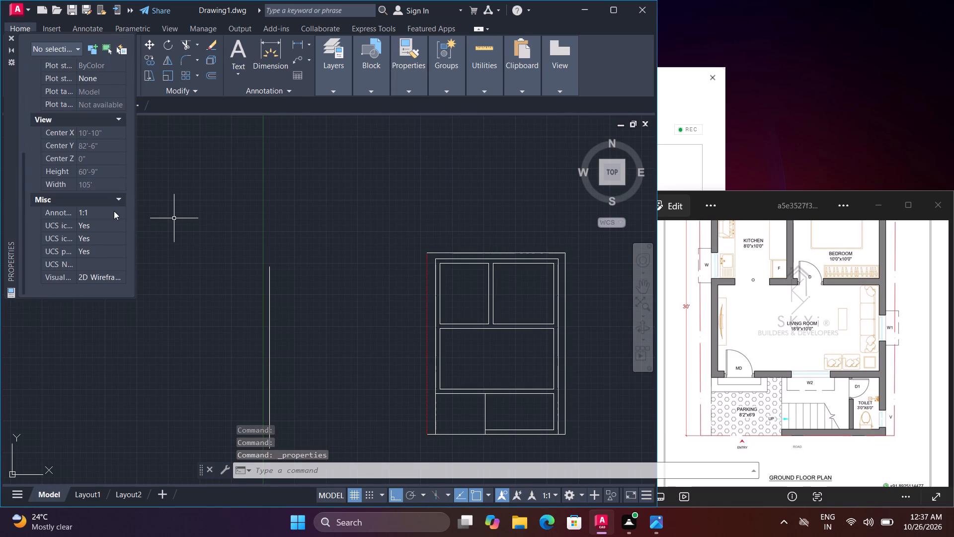
left_click(114, 211)
left_click(125, 209)
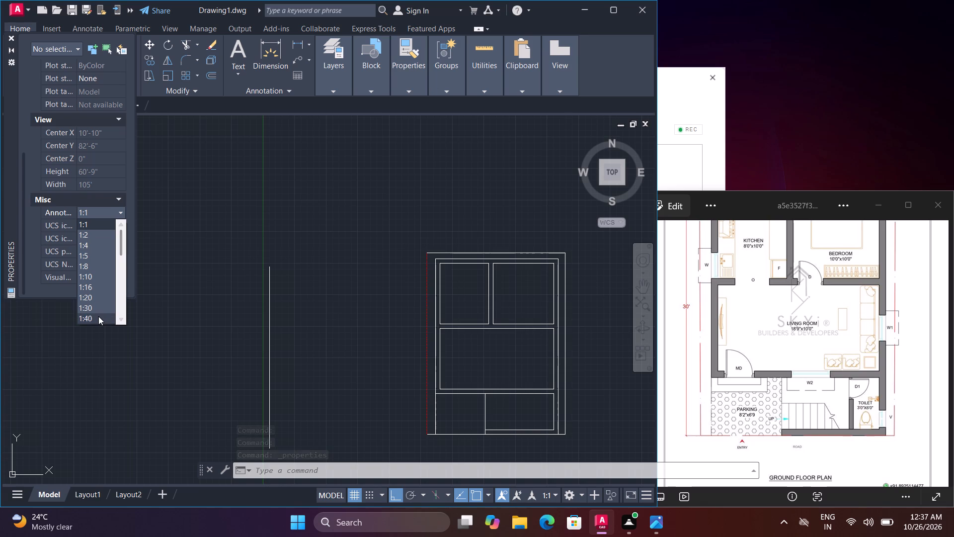
left_click(98, 318)
key("space")
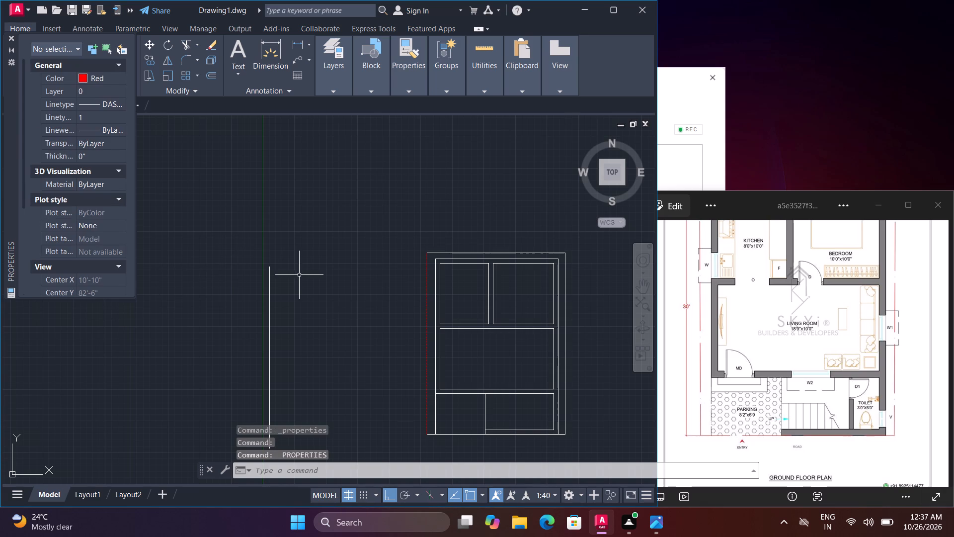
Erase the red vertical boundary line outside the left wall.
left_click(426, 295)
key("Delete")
Draw the red dashed left boundary line from the outer bottom line's left end up to the outer top line's left end.
type("l")
key("space")
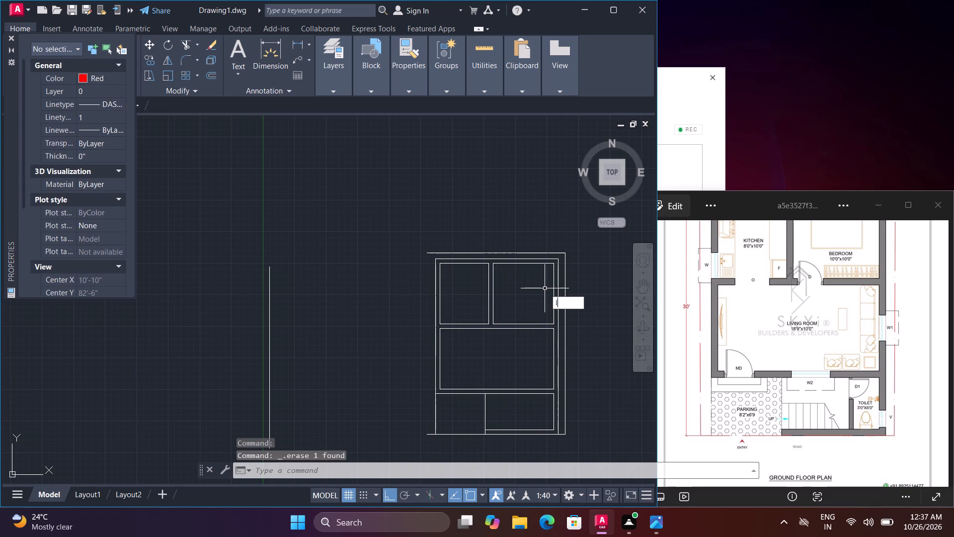
left_click(426, 435)
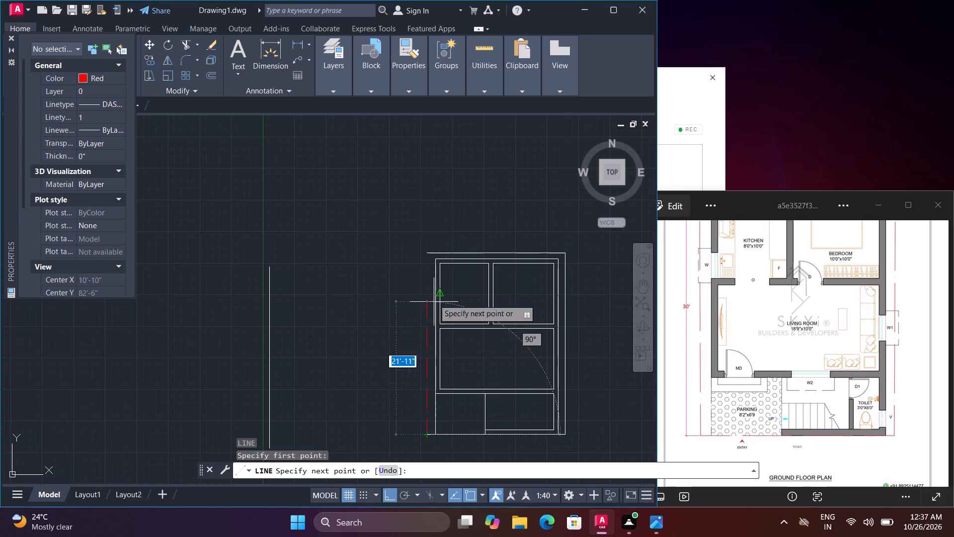
left_click(426, 255)
key("space")
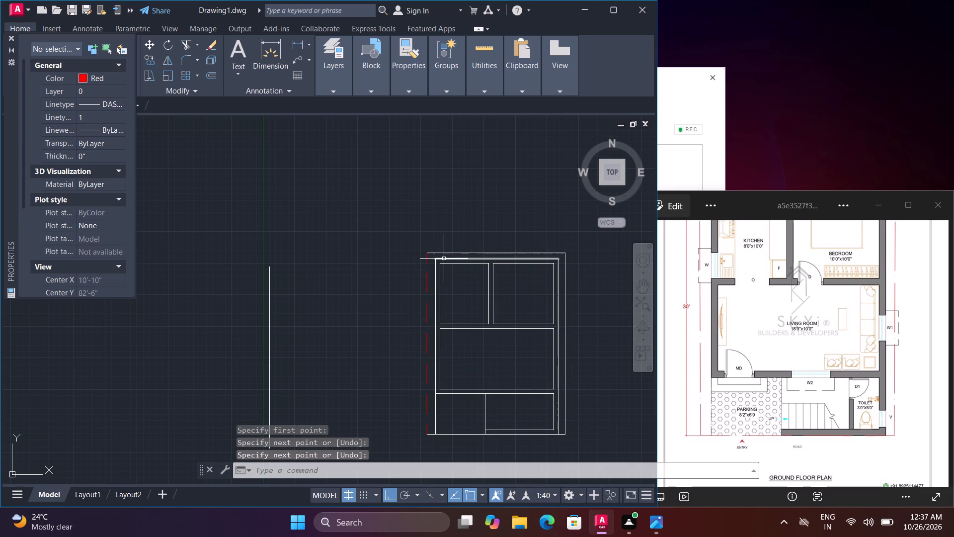
Replace the white outermost top line with a red dashed boundary line from the left boundary's top end to the right outer line.
left_click(445, 252)
key("Delete")
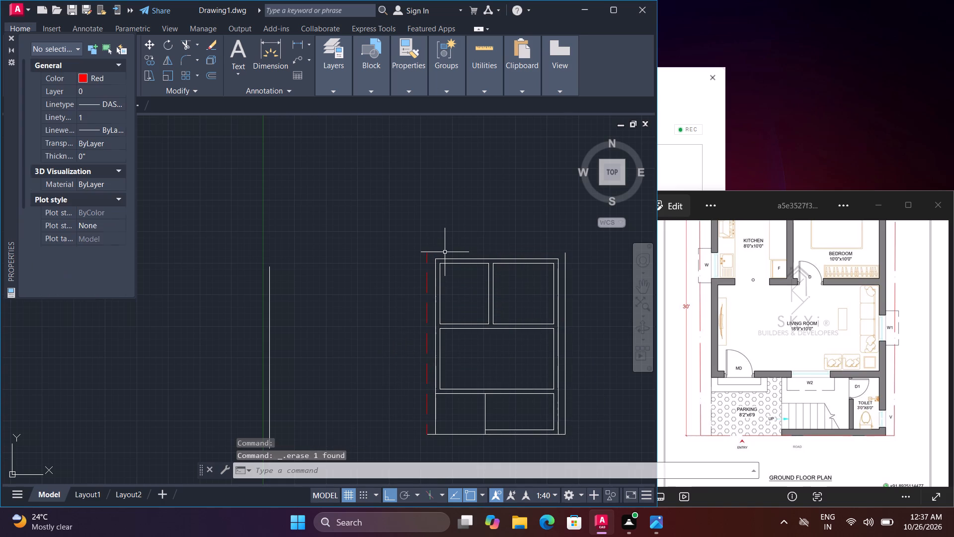
type("l")
key("space")
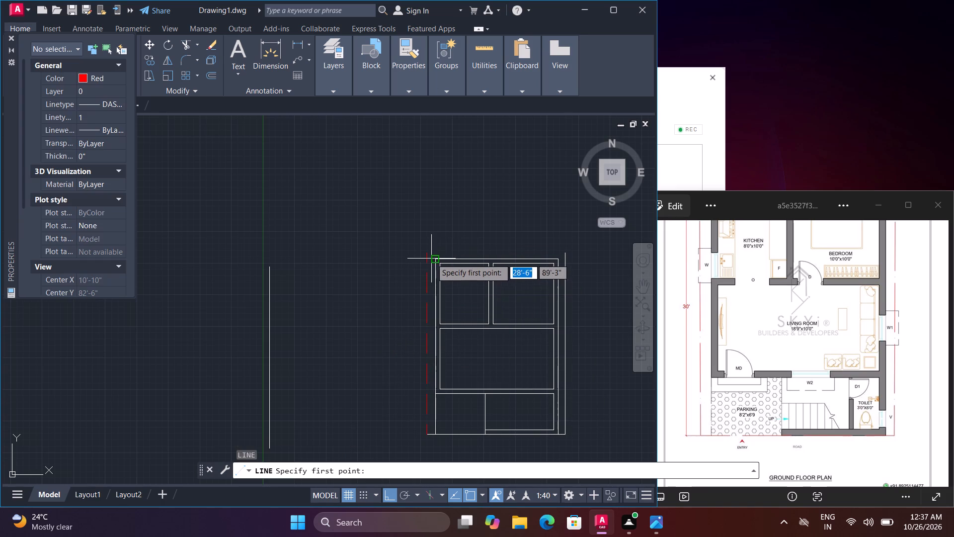
left_click(427, 252)
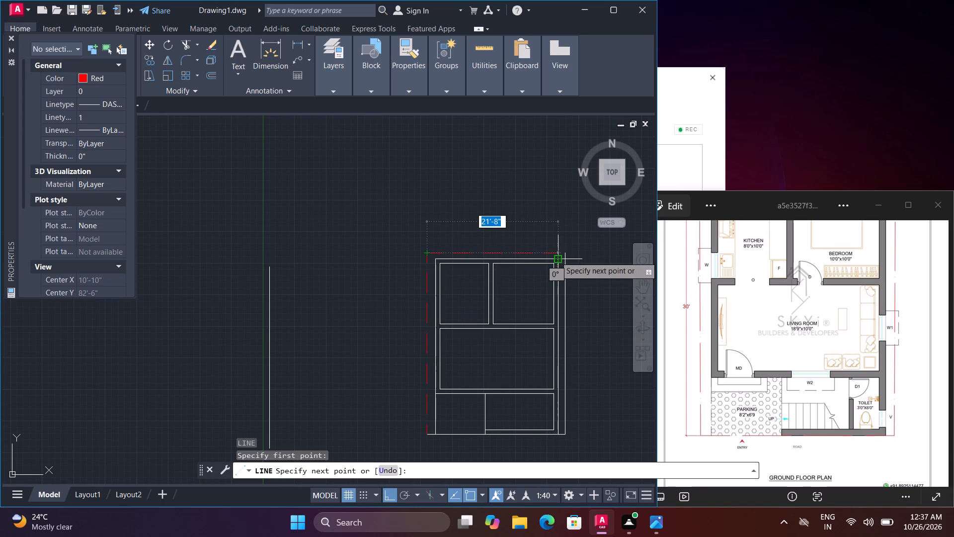
left_click(564, 255)
key("space")
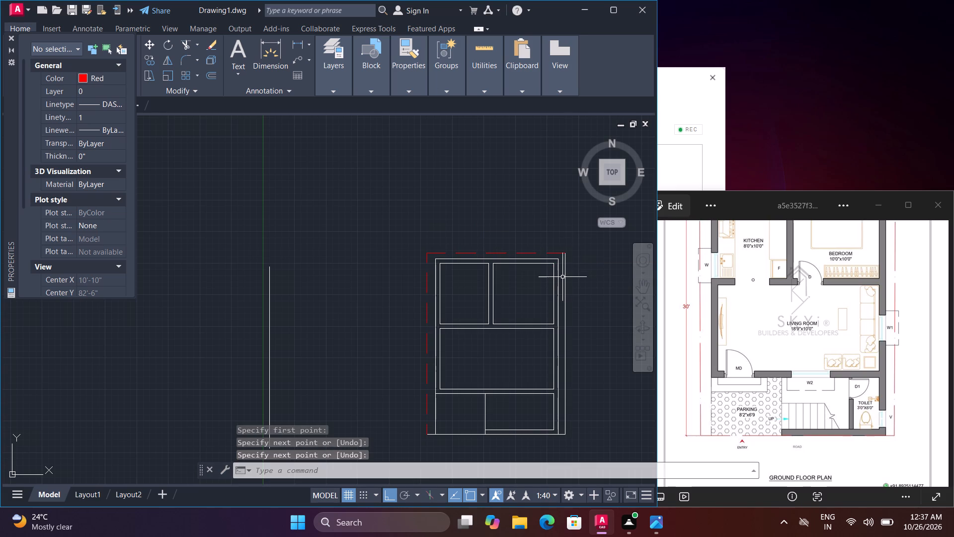
Replace the white outermost right line with a red dashed boundary line from the top boundary's right end down to the outer bottom line.
left_click(564, 279)
key("Delete")
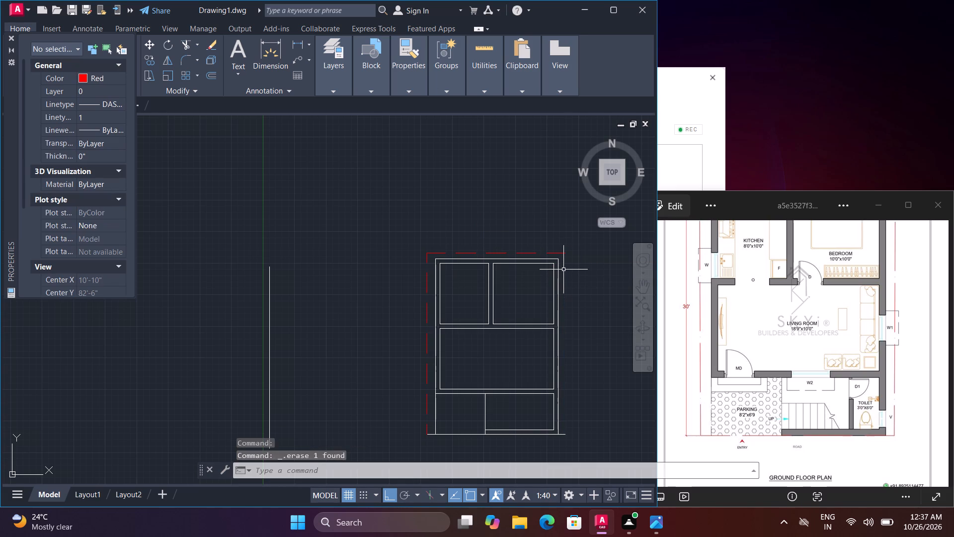
scroll(560, 264, "up", 2)
key("l")
key("space")
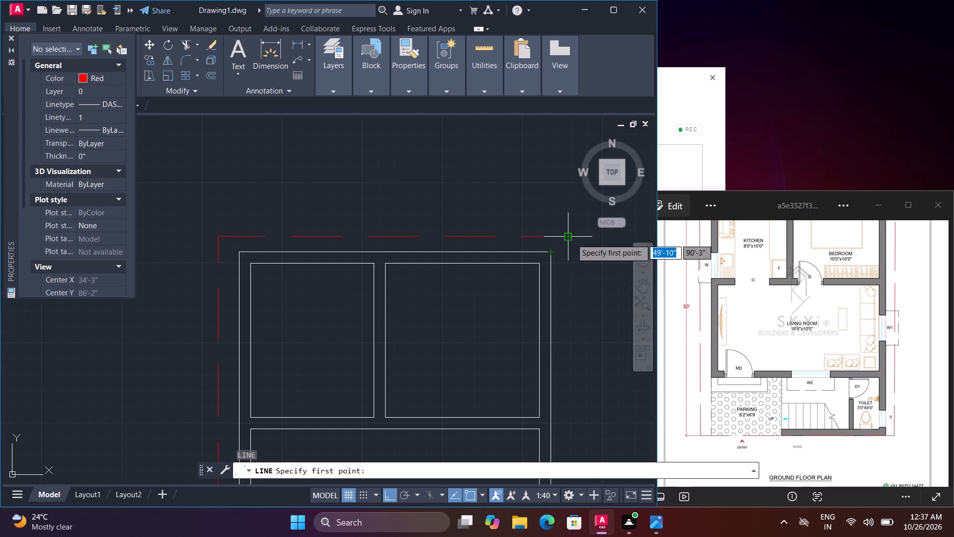
left_click(571, 239)
scroll(568, 265, "down", 3)
middle_click_drag(582, 299, 573, 203)
scroll(570, 287, "up", 4)
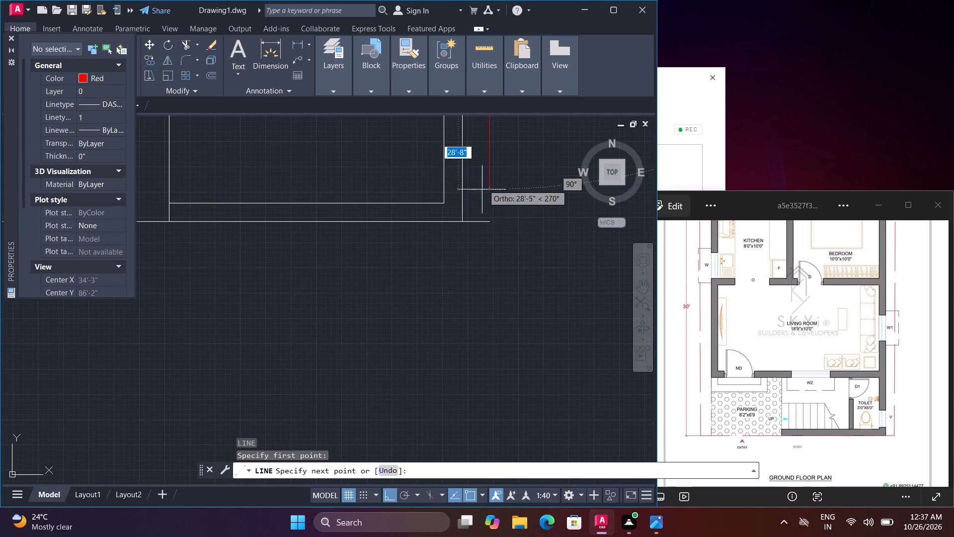
left_click(487, 220)
key("space")
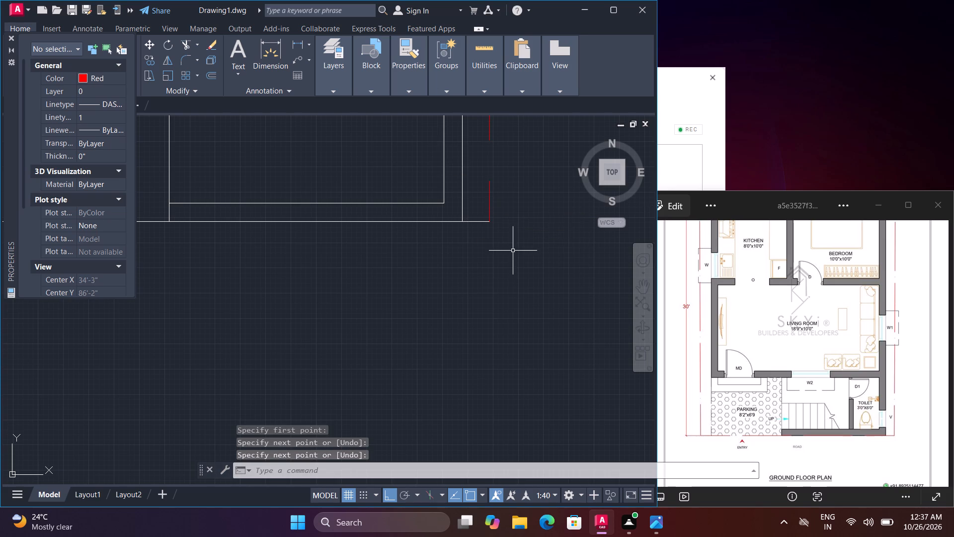
Replace the white outermost bottom lines with a red dashed boundary line from the right boundary's bottom end to the left boundary.
scroll(513, 259, "down", 2)
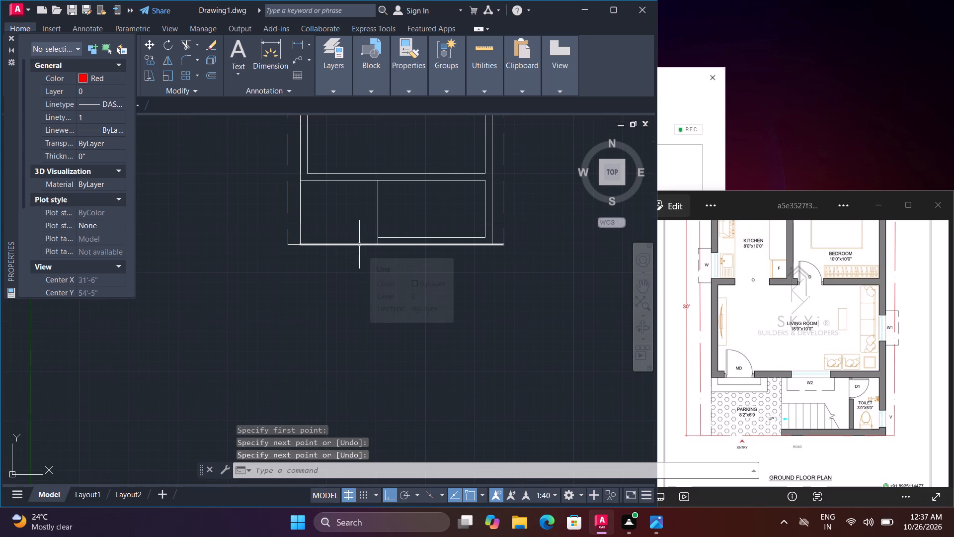
left_click(359, 245)
key("Delete")
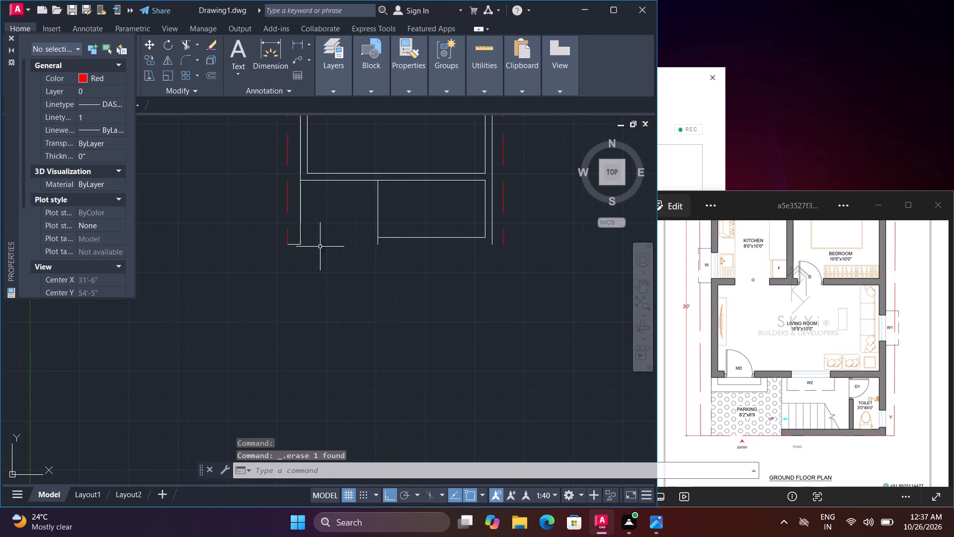
left_click(297, 245)
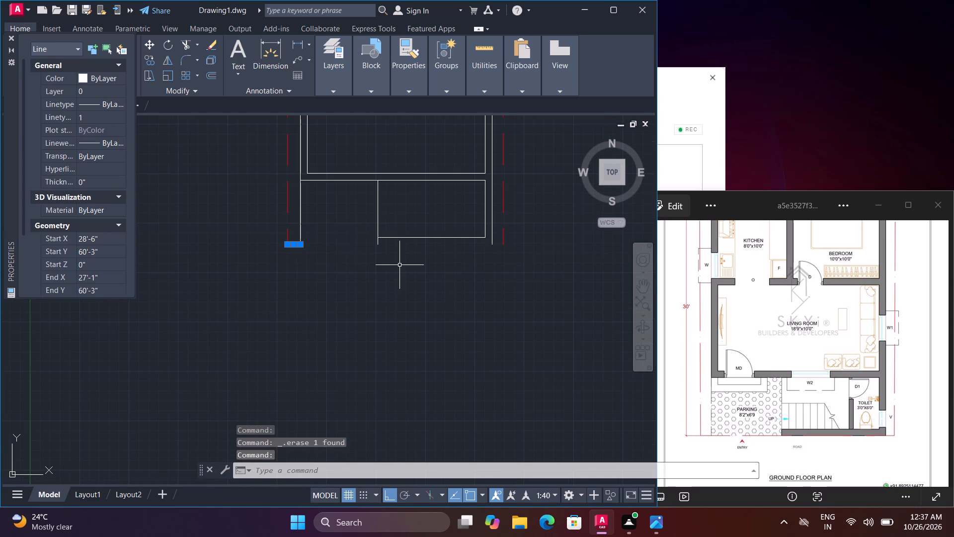
key("Delete")
type("l")
key("space")
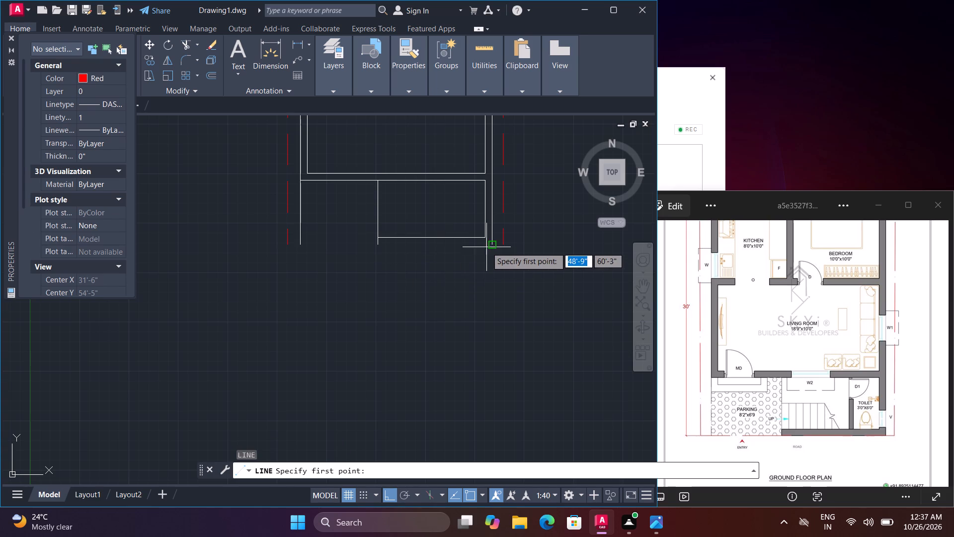
left_click(503, 244)
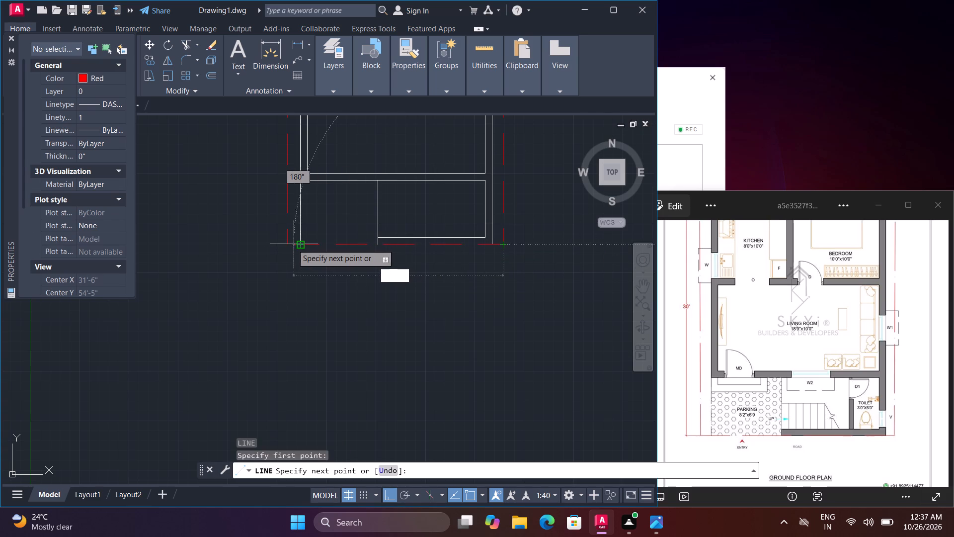
left_click(290, 244)
key("space")
Reset the current colour and linetype to ByLayer for drawing the remaining plan lines.
scroll(331, 256, "down", 2)
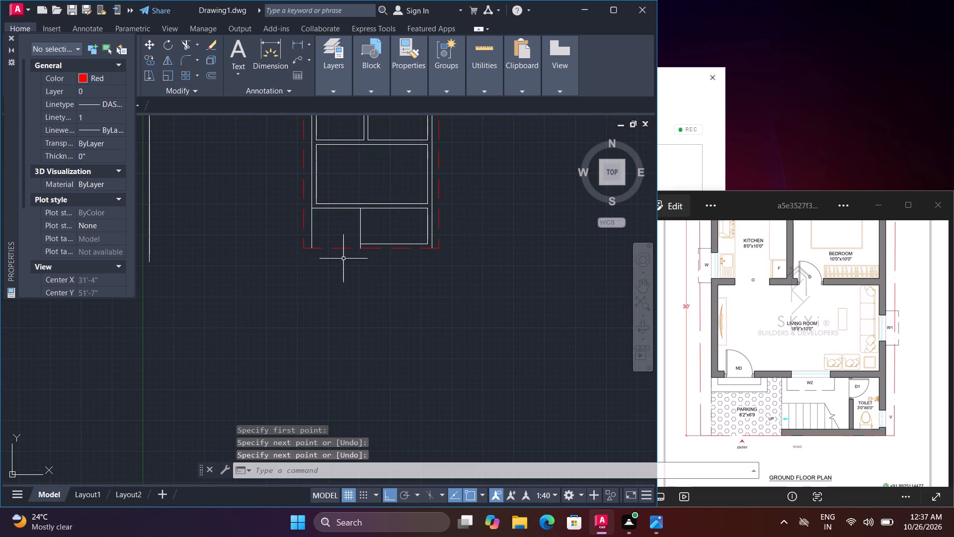
left_click(12, 40)
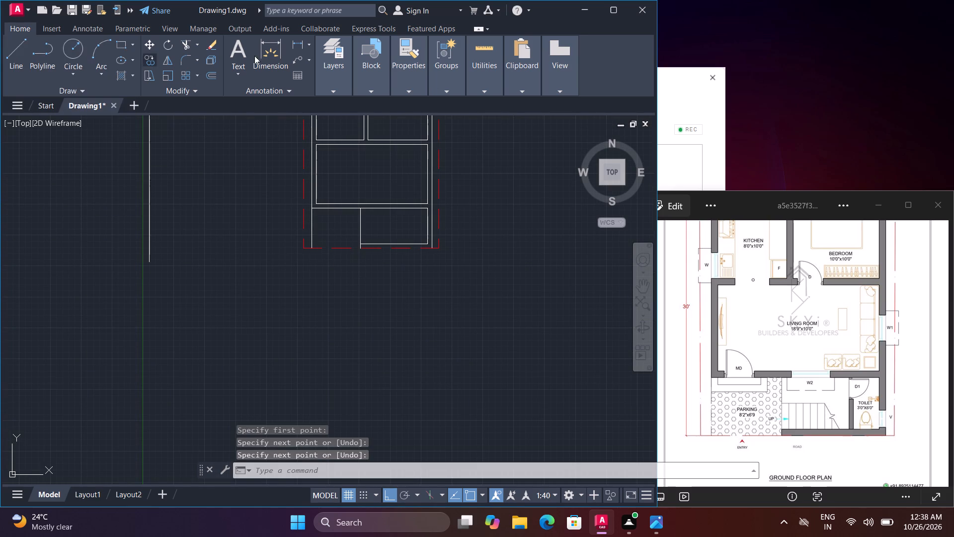
left_click(403, 87)
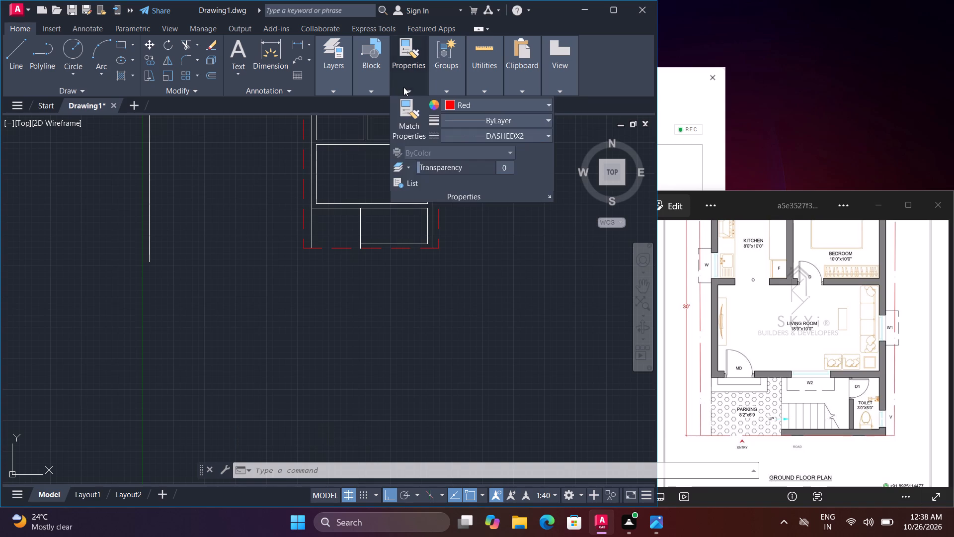
left_click(469, 102)
left_click(469, 116)
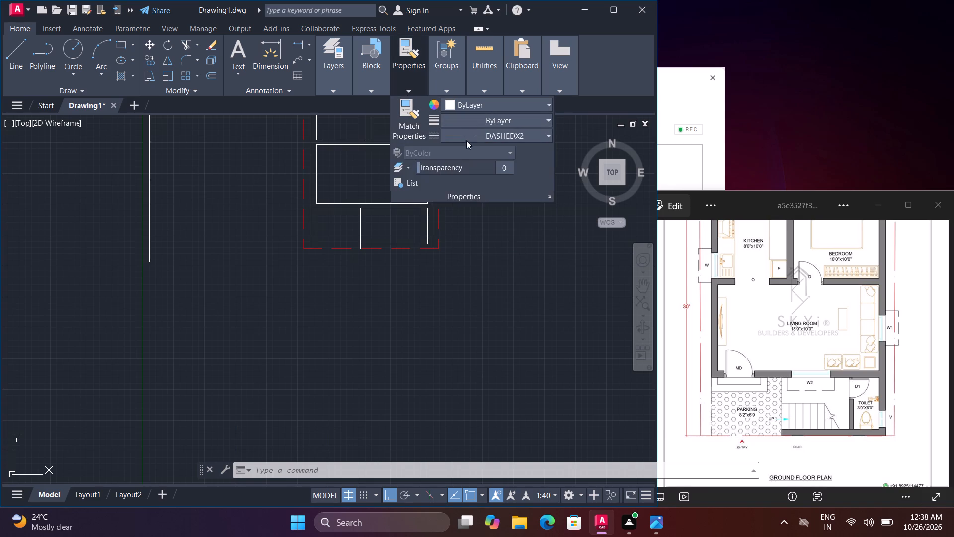
left_click(465, 134)
left_click(469, 147)
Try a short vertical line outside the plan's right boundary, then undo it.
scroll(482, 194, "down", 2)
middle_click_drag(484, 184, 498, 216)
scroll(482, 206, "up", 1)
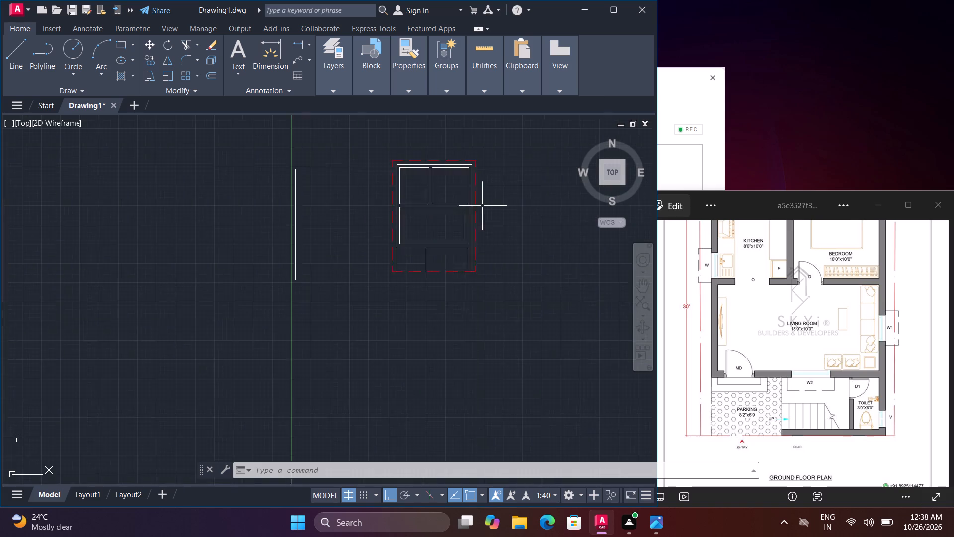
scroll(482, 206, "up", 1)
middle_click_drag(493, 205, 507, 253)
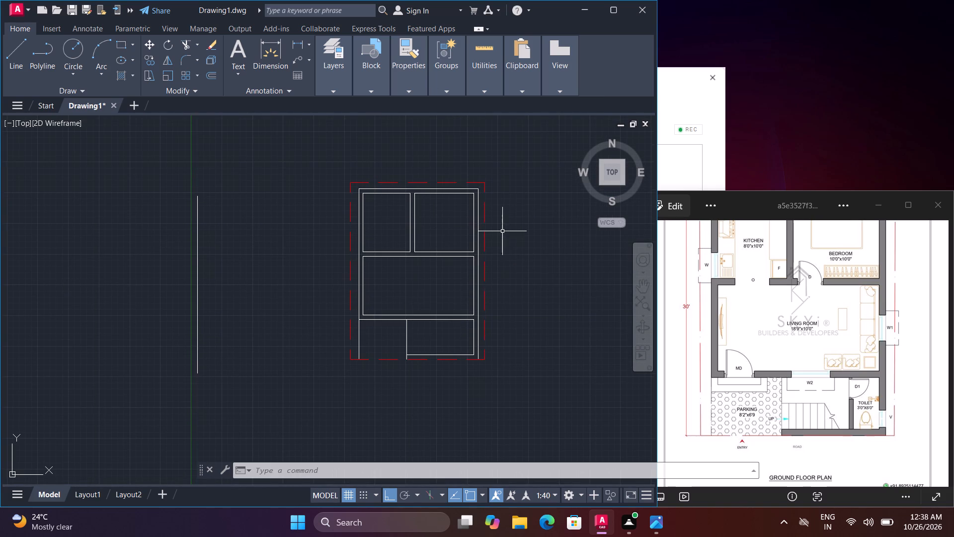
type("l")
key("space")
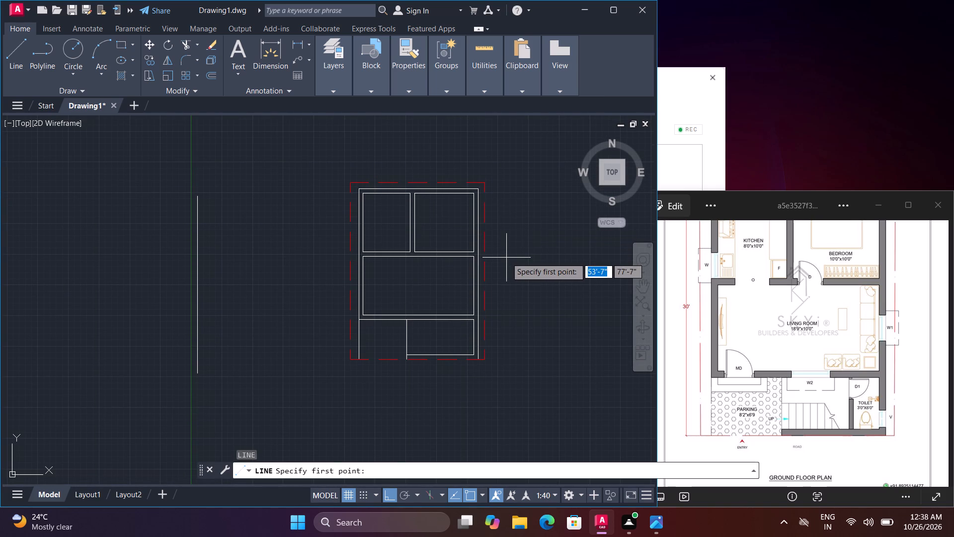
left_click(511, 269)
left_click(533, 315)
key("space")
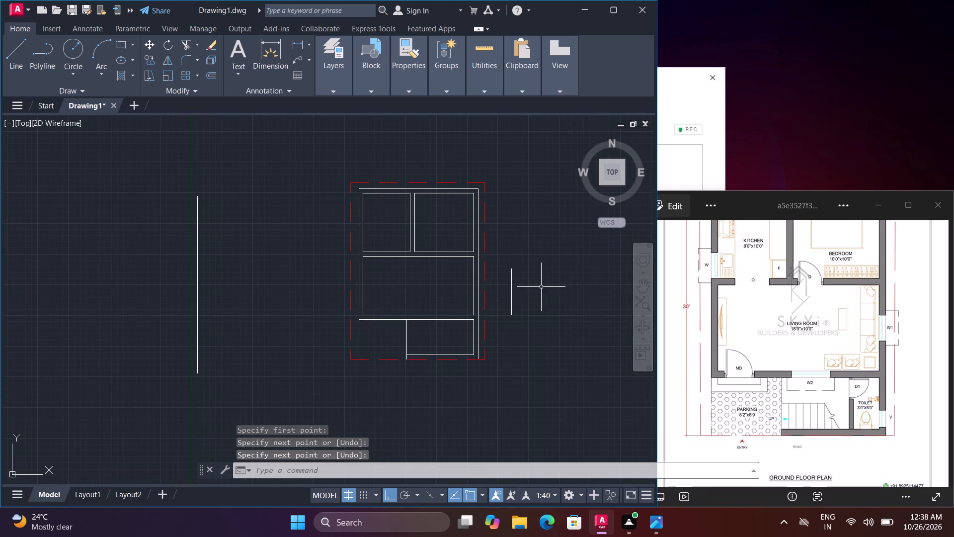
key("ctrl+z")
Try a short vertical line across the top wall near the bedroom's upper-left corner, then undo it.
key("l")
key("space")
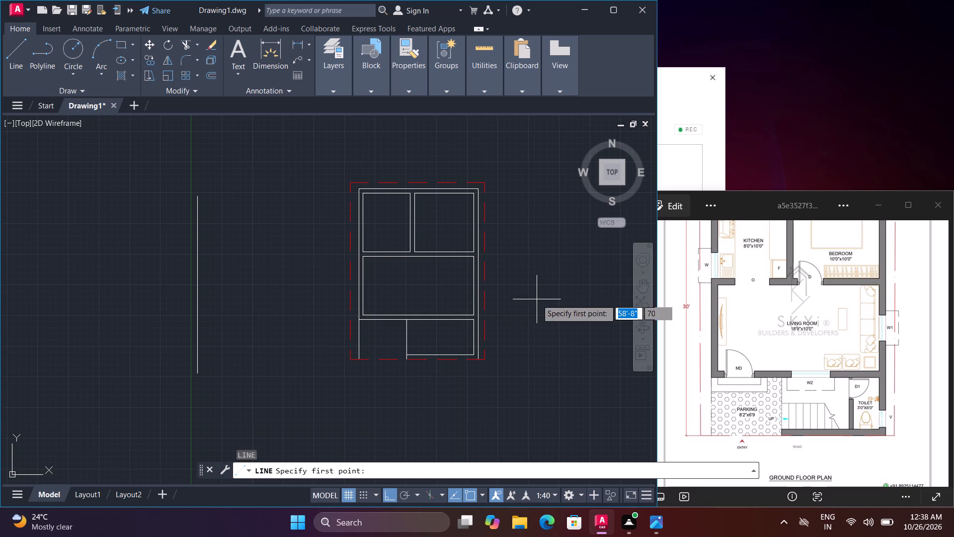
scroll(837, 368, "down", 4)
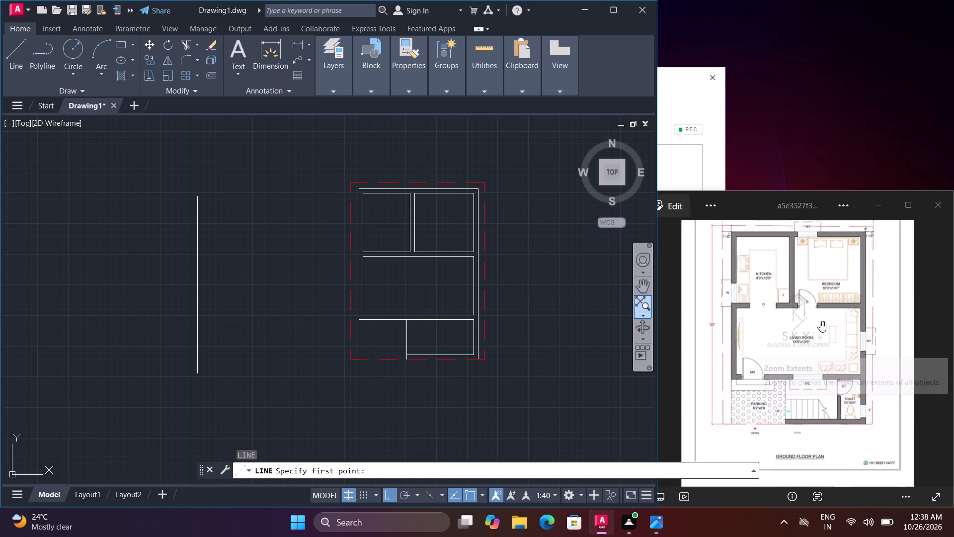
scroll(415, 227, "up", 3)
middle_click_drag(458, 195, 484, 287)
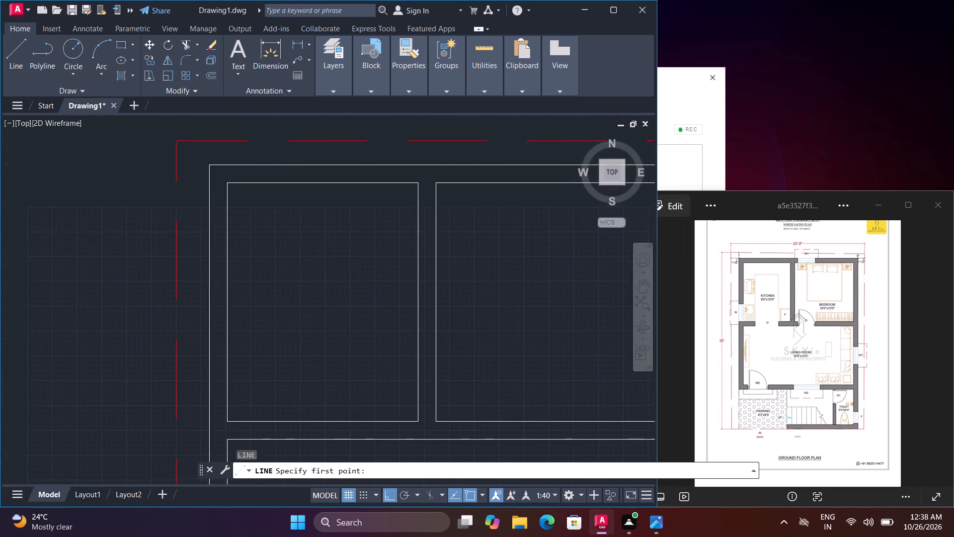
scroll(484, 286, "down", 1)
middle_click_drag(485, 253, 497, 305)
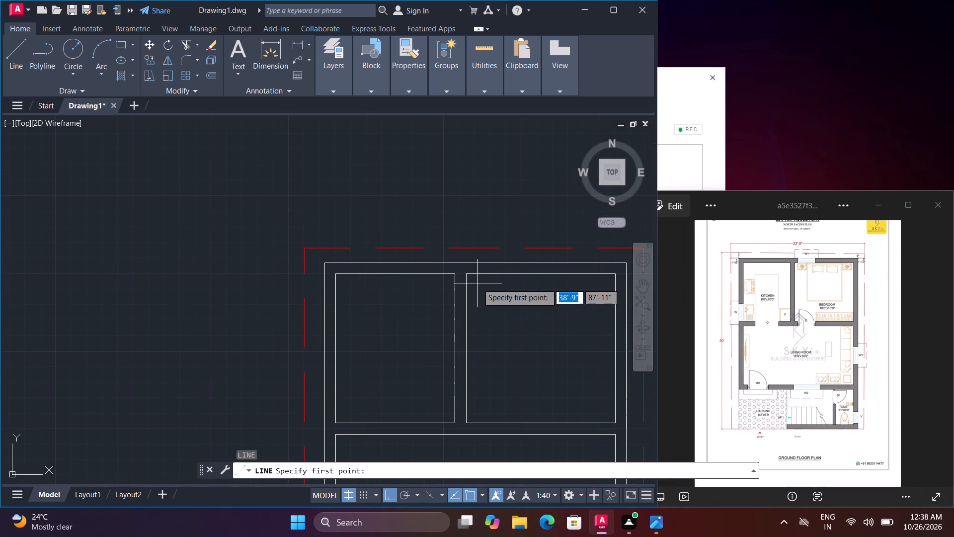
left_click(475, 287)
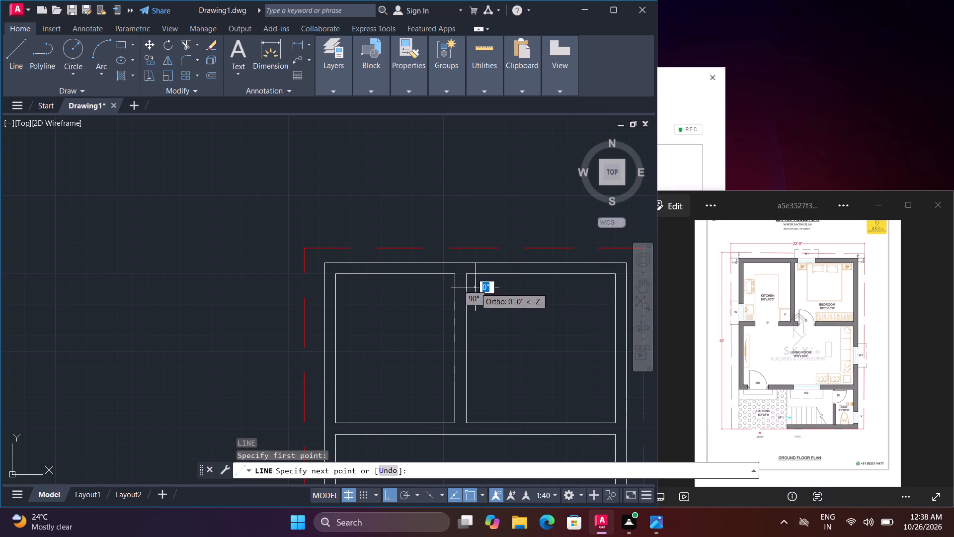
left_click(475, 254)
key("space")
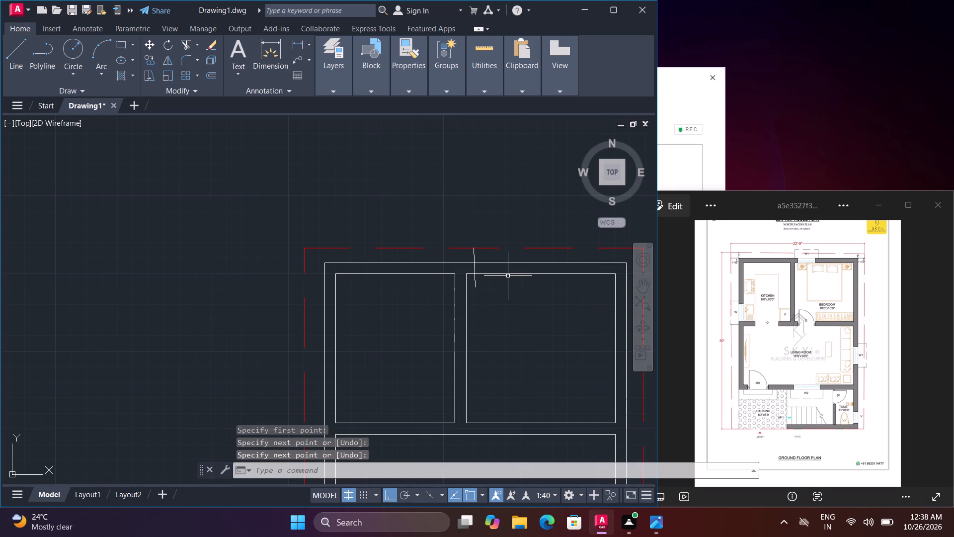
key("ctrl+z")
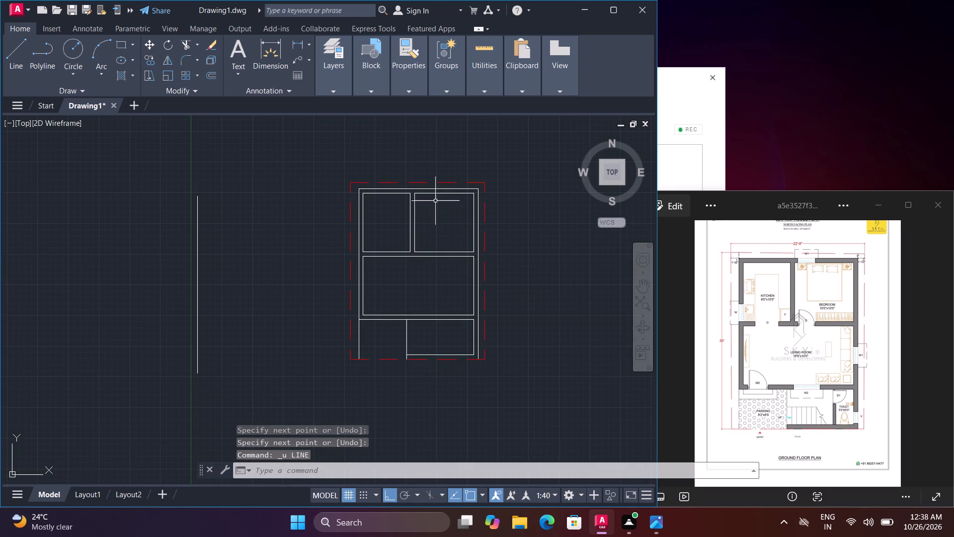
Draw a short vertical line from the top wall's outer-line midpoint down across the wall into the bedroom.
scroll(428, 188, "up", 2)
middle_click_drag(448, 216, 472, 287)
scroll(457, 234, "up", 1)
type("l")
key("space")
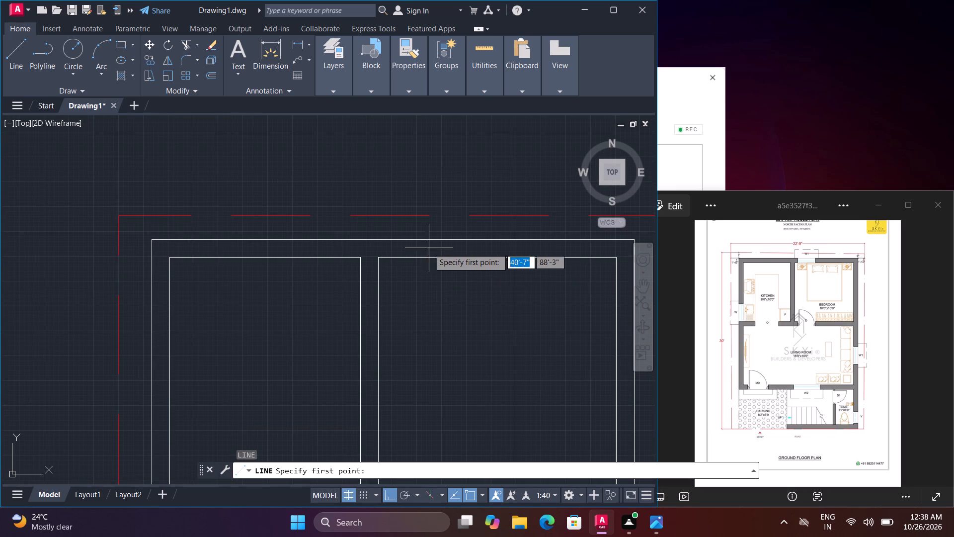
left_click(396, 240)
left_click(397, 281)
key("space")
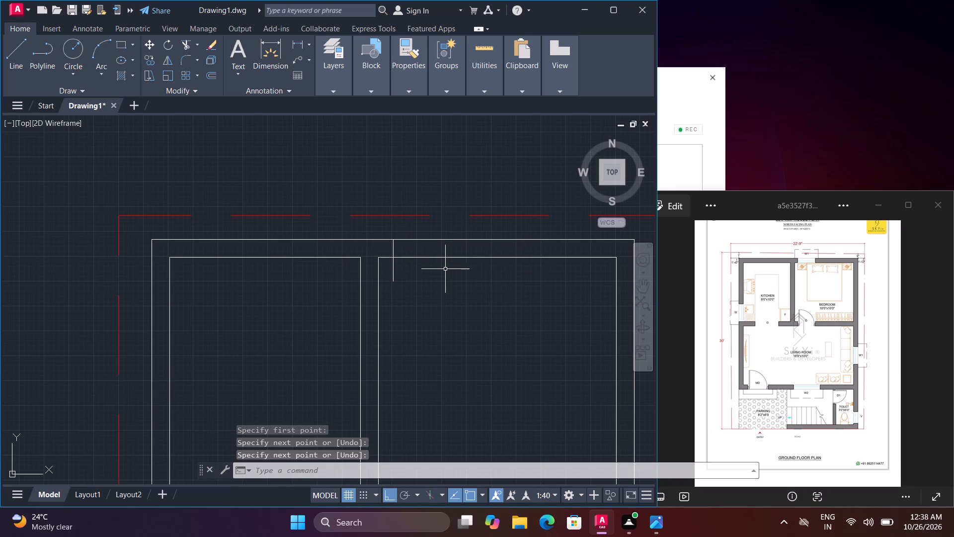
Draw a second vertical line across the bedroom's top wall, right of the first, extending above the red boundary.
key("space")
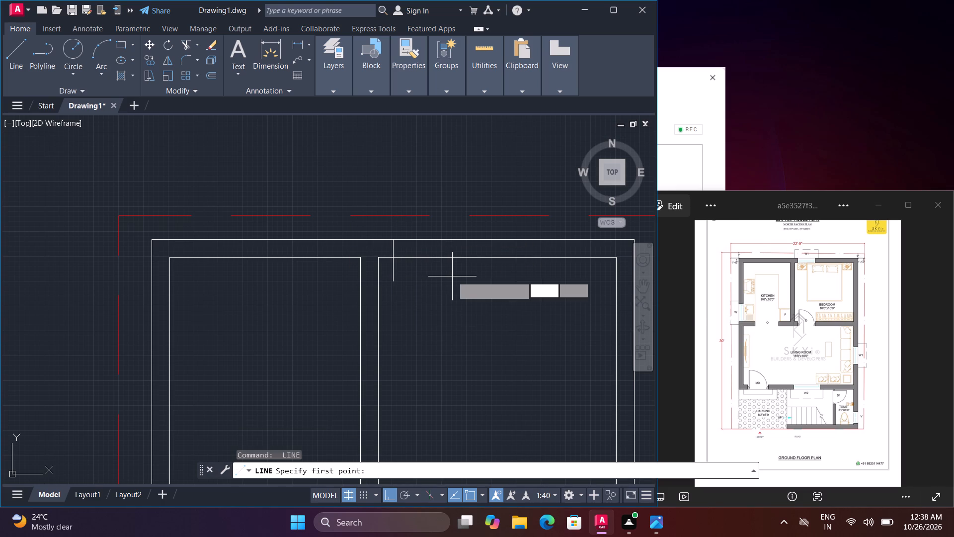
scroll(463, 287, "down", 2)
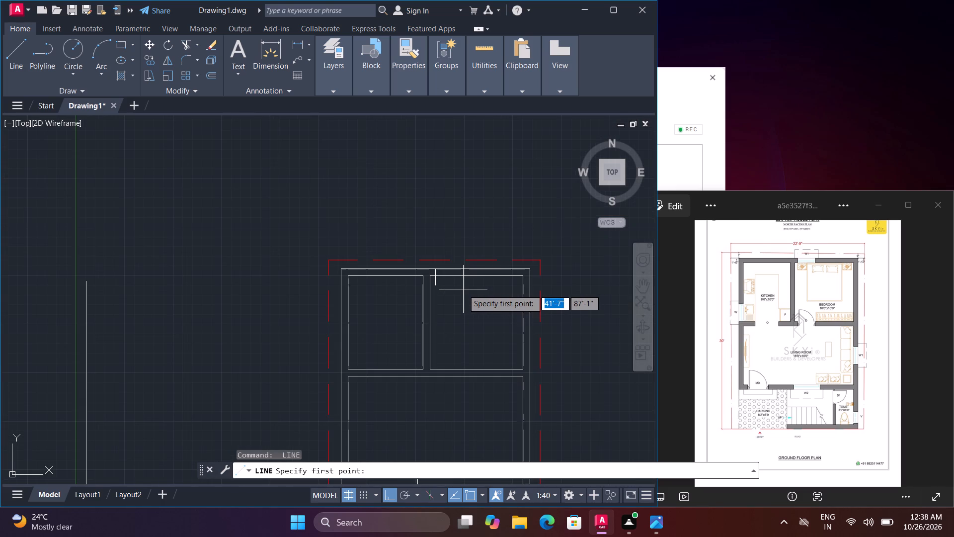
middle_click_drag(464, 290, 471, 310)
scroll(465, 299, "up", 1)
left_click(469, 313)
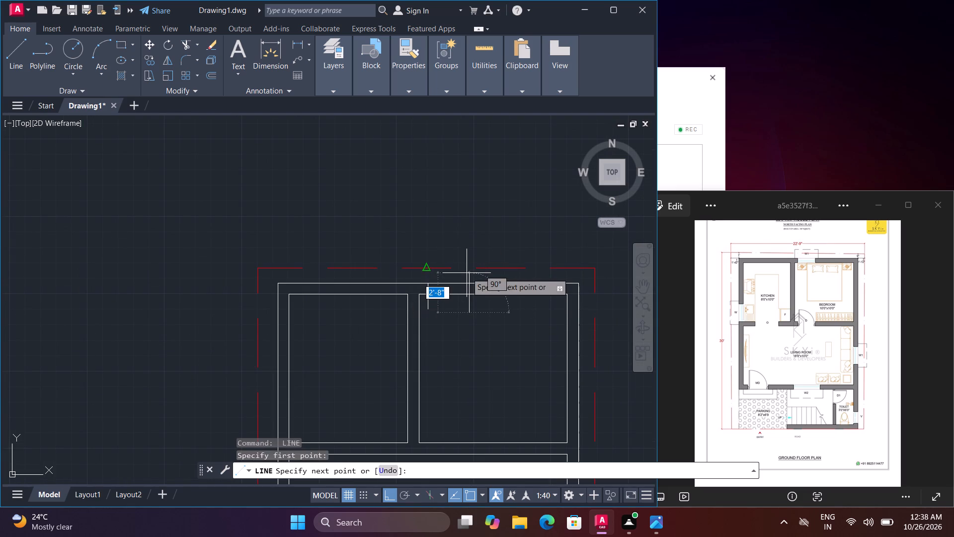
left_click(466, 238)
key("space")
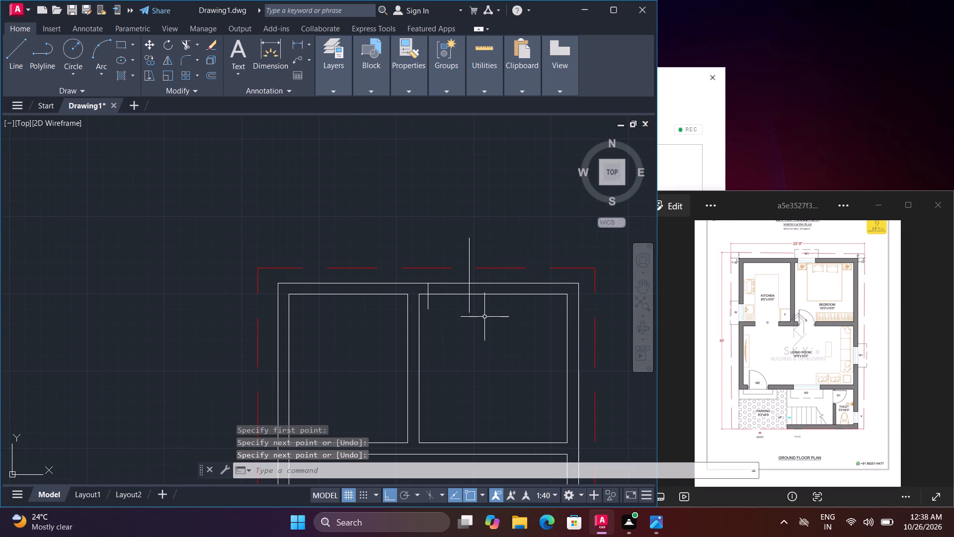
Draw a short horizontal line from the kitchen's lower-left inner corner out across the left wall.
scroll(485, 320, "down", 1)
middle_click_drag(417, 330, 443, 275)
scroll(409, 332, "up", 2)
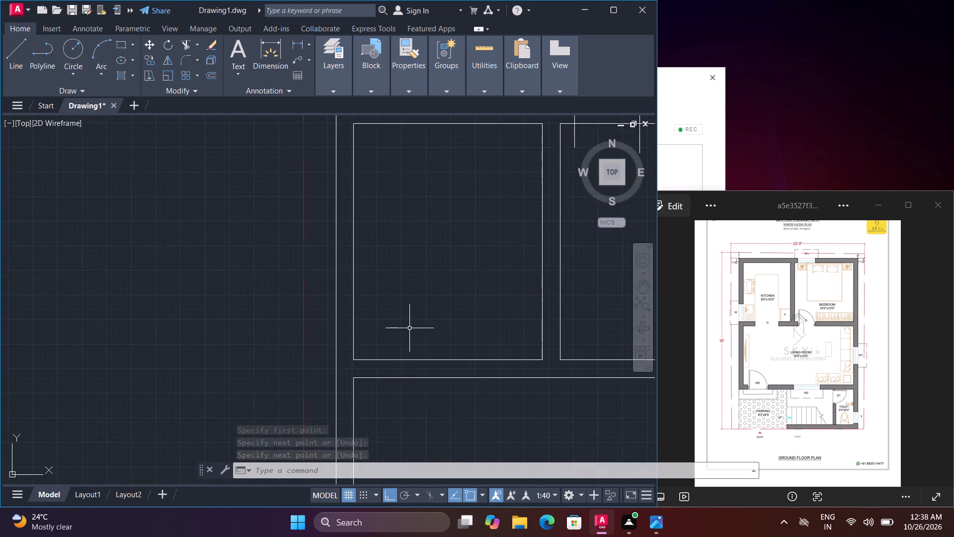
scroll(409, 328, "up", 1)
key("space")
left_click(319, 377)
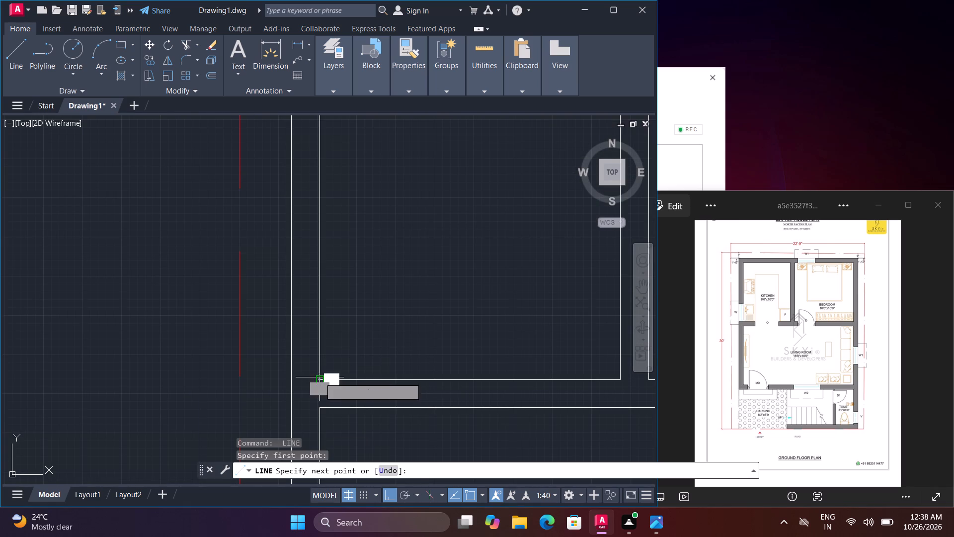
left_click(276, 372)
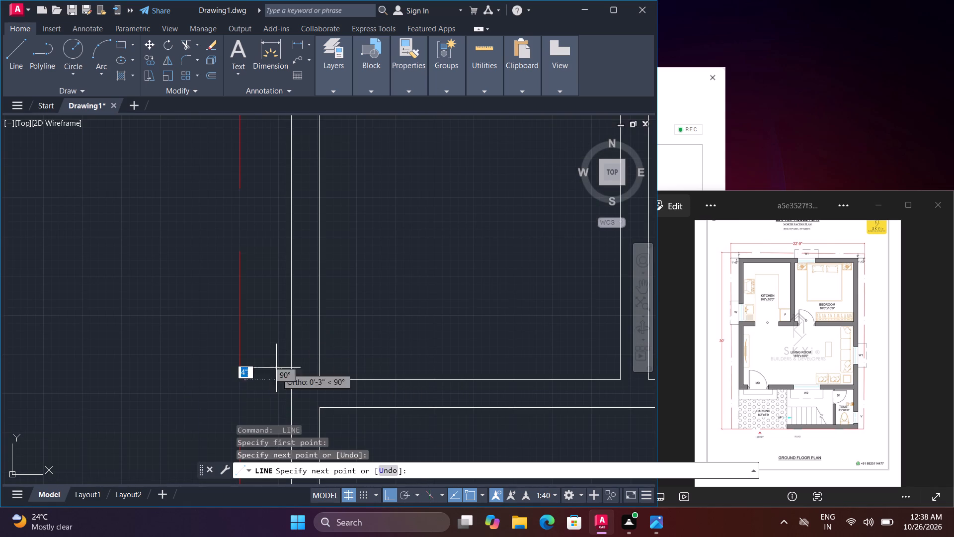
key("space")
Draw a second horizontal line across the kitchen's left wall, above the line at the kitchen's lower-left corner.
scroll(352, 261, "down", 1)
middle_click_drag(358, 273, 367, 295)
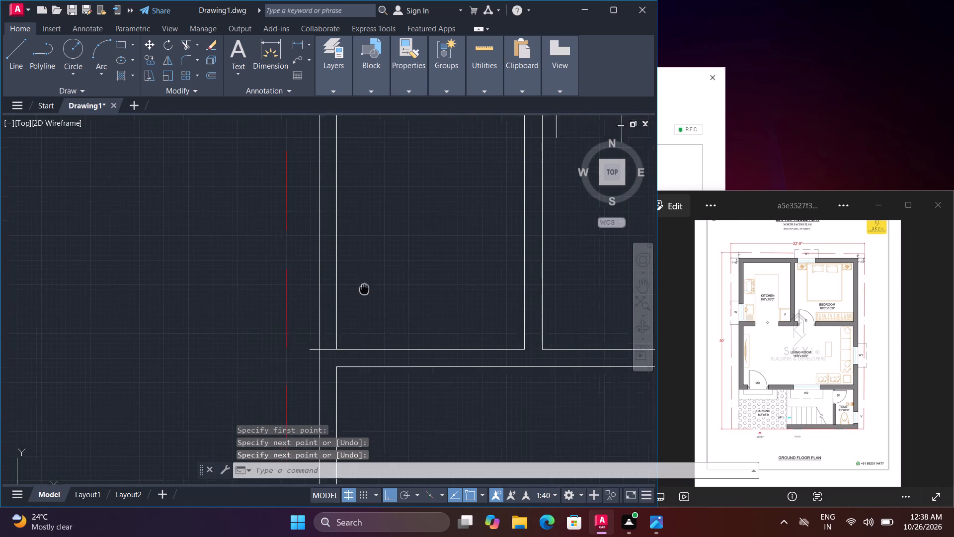
middle_click_drag(367, 295, 372, 332)
key("space")
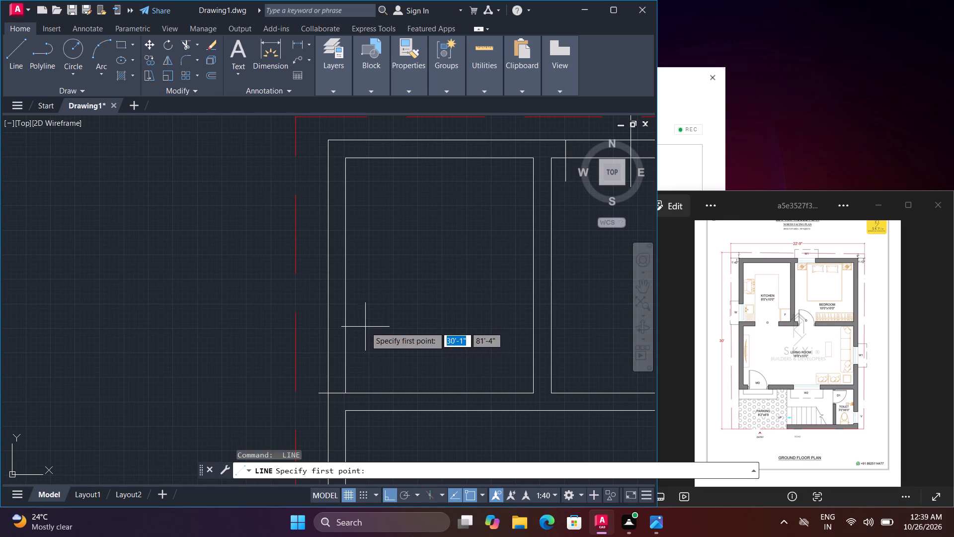
left_click(364, 316)
left_click(304, 310)
key("space")
Draw two vertical lines across the wall between the kitchen and living room, marking the sides of opening O.
scroll(390, 339, "down", 1)
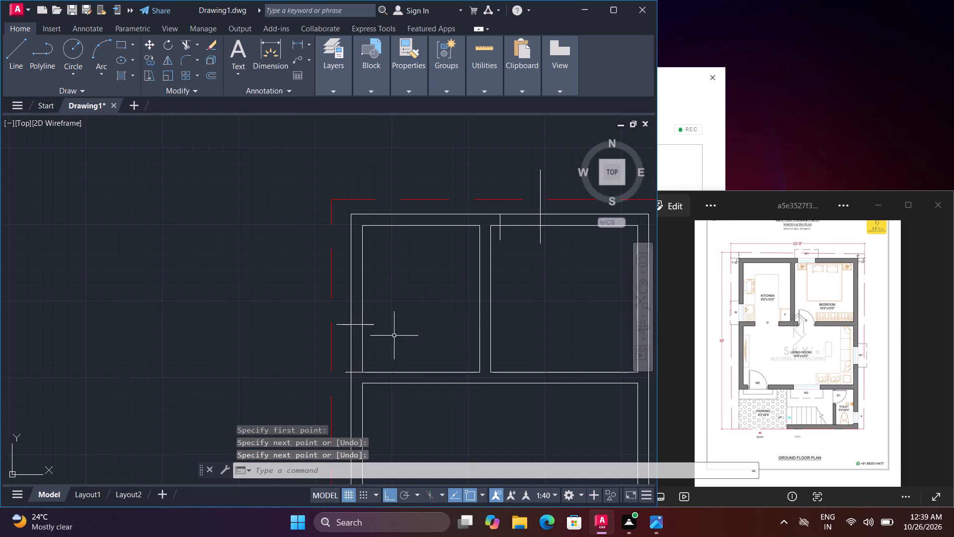
middle_click_drag(435, 331, 400, 291)
middle_click(400, 290)
middle_click_drag(412, 317, 411, 279)
key("space")
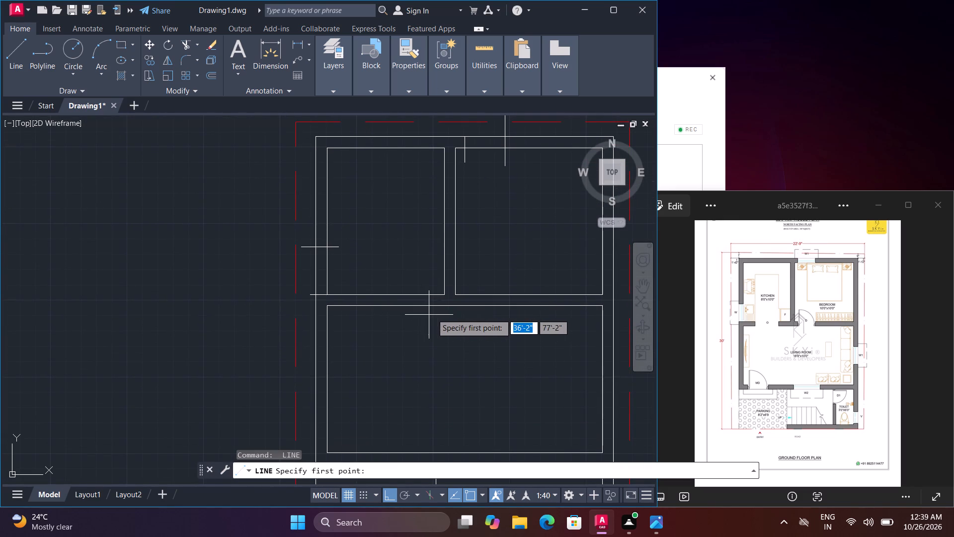
left_click(415, 277)
left_click(413, 329)
key("space")
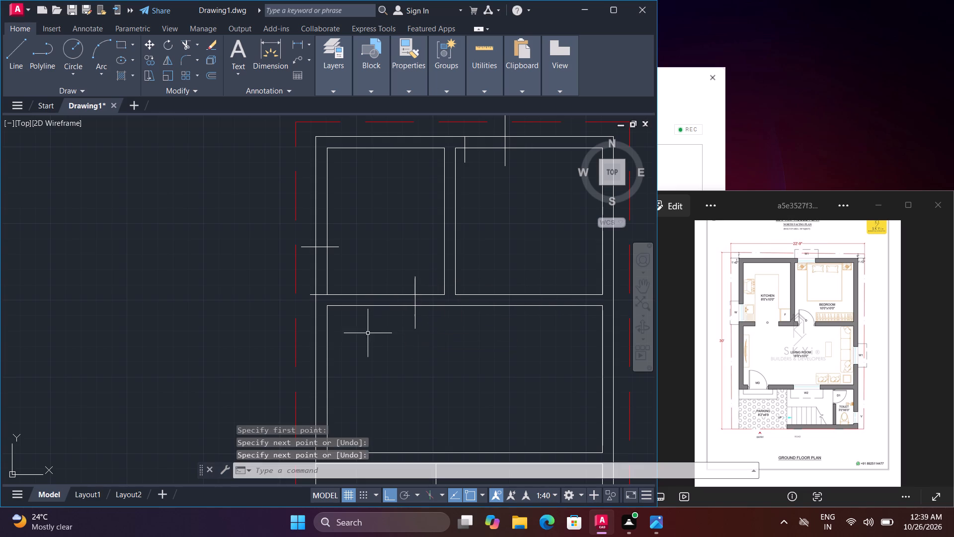
key("space")
left_click(357, 324)
left_click(362, 271)
key("space")
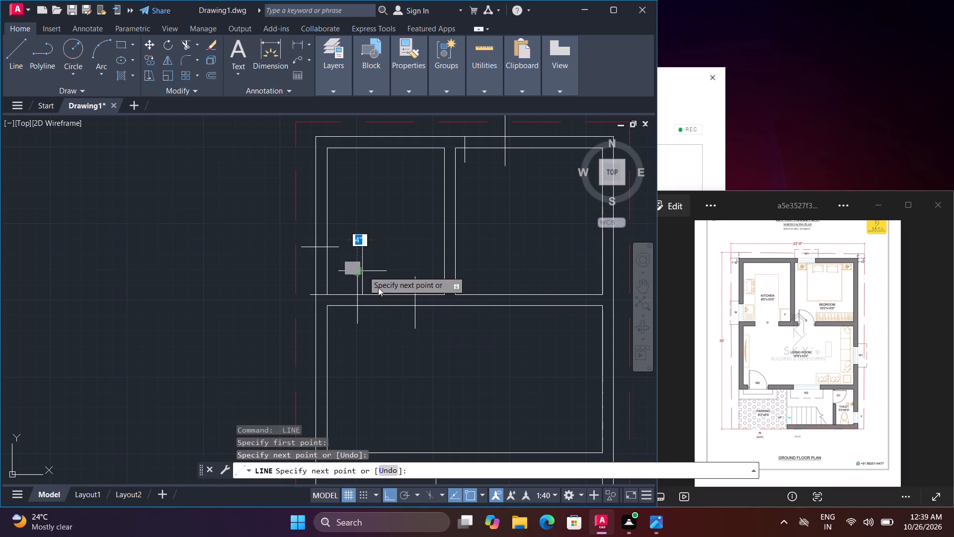
Draw two vertical lines across the wall between the bedroom and living room, marking the sides of door D.
key("space")
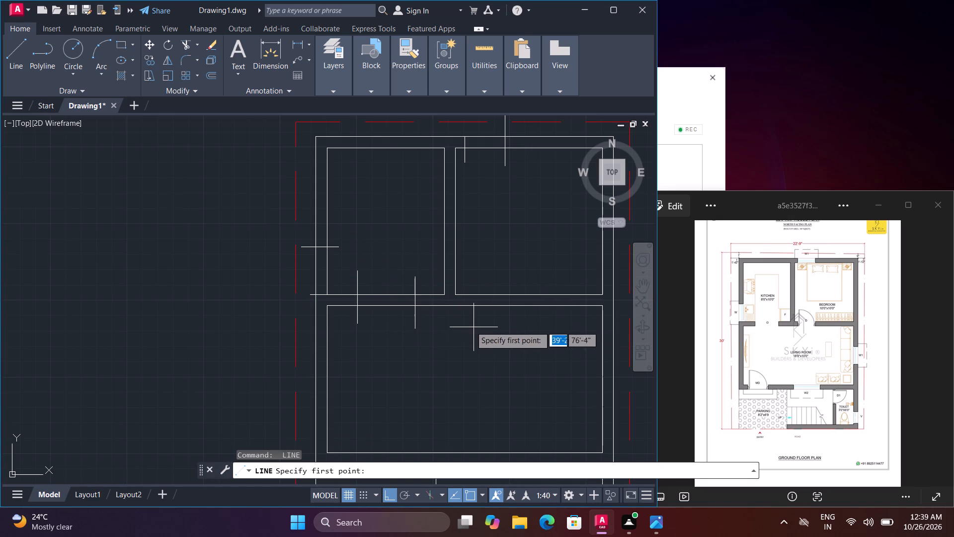
left_click(464, 324)
left_click(464, 275)
key("space")
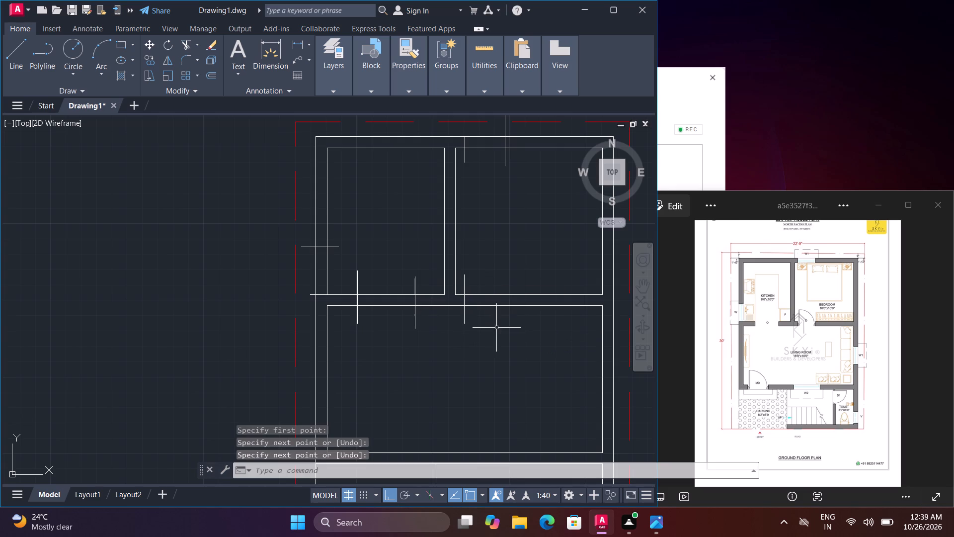
key("space")
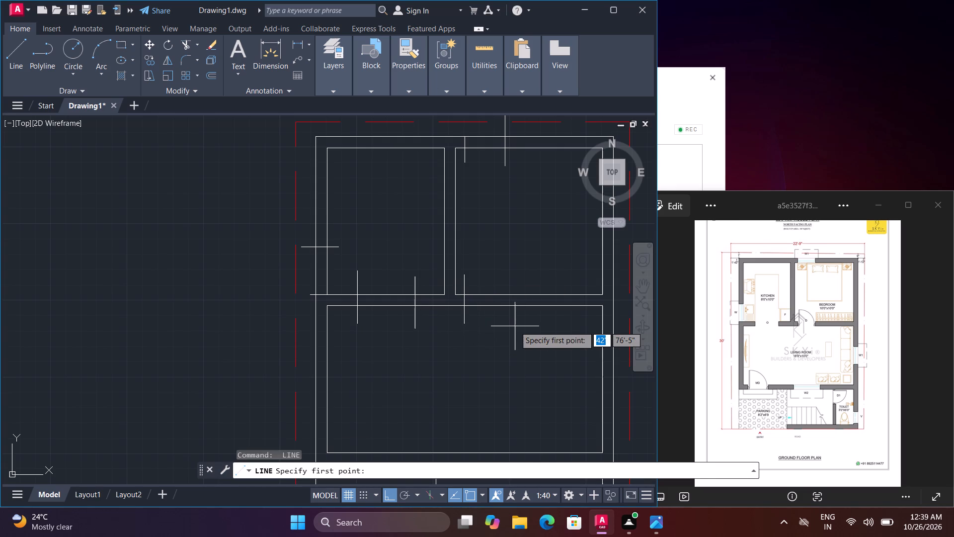
left_click(517, 326)
left_click(518, 268)
key("space")
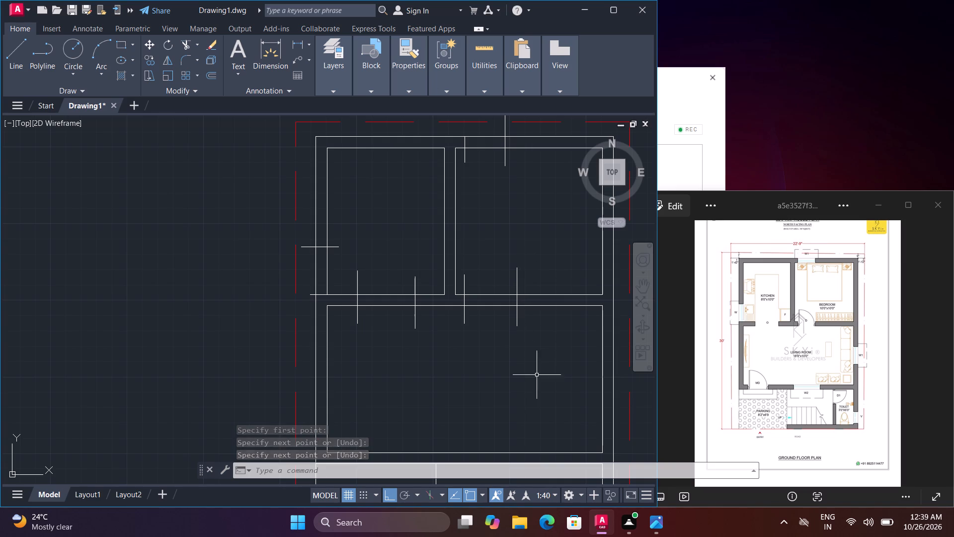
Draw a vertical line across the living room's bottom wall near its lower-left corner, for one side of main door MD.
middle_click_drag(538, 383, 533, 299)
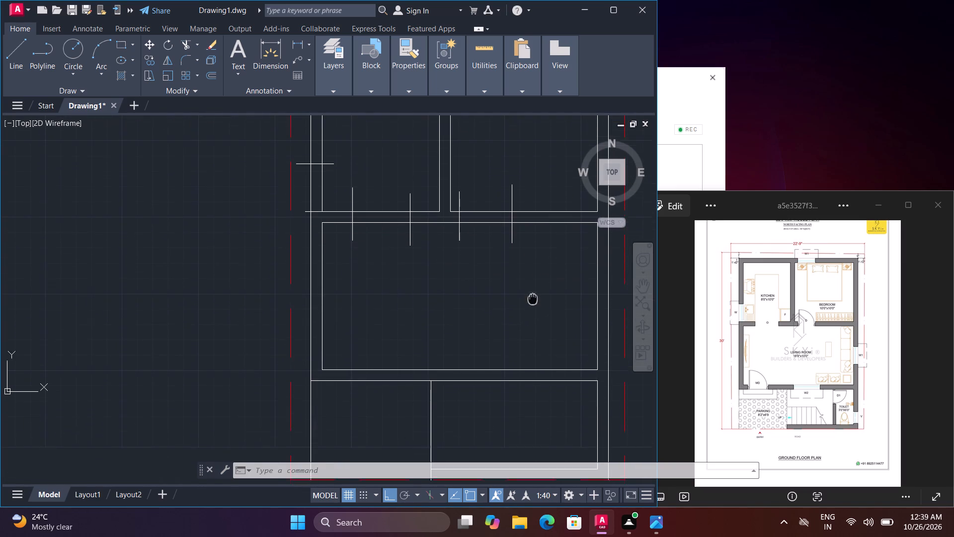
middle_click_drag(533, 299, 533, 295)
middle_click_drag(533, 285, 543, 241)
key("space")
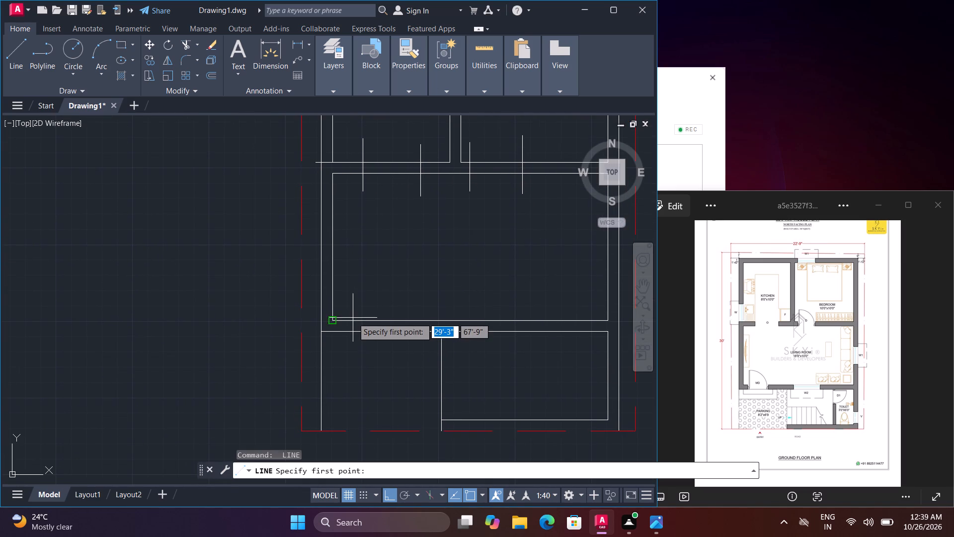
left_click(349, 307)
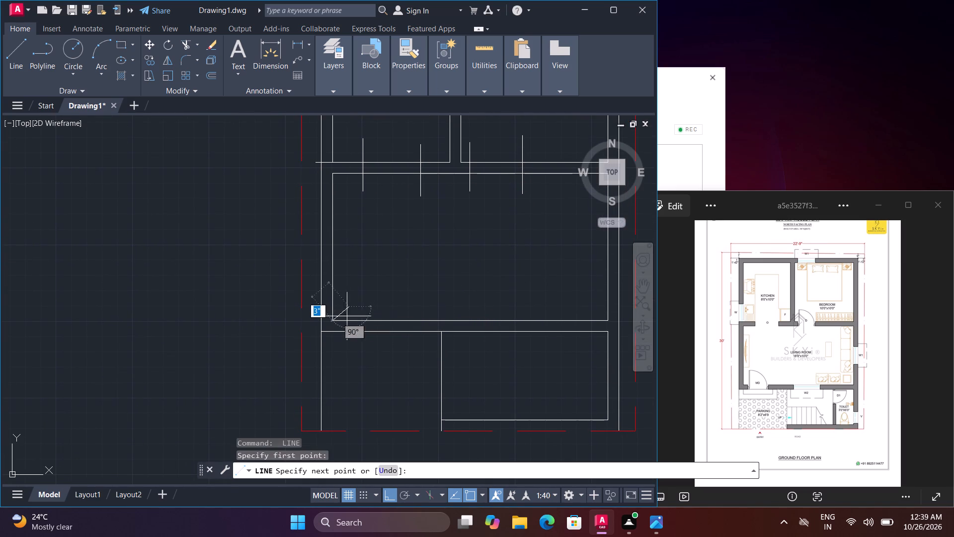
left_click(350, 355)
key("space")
Draw a vertical line across the living room's bottom wall for the right side of main door MD.
key("space")
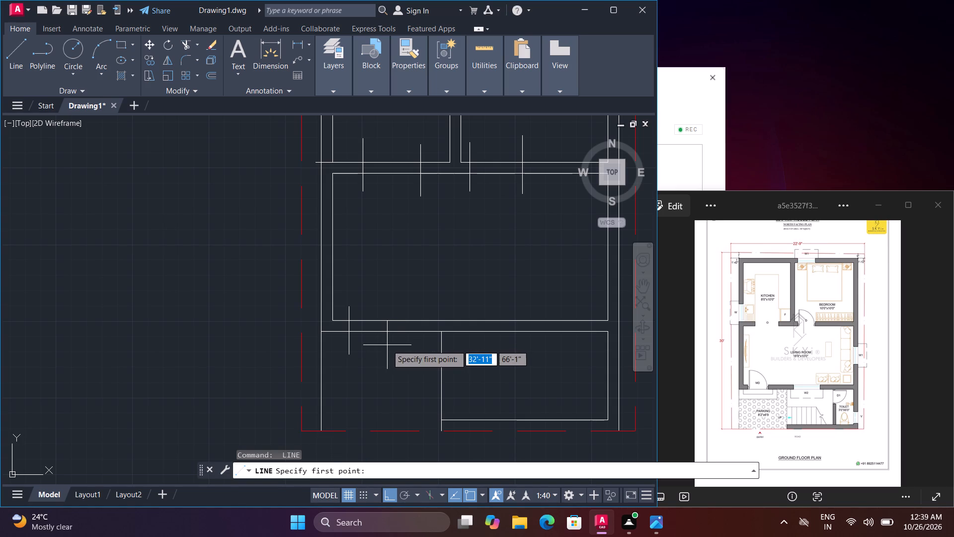
left_click(387, 345)
left_click(388, 298)
key("space")
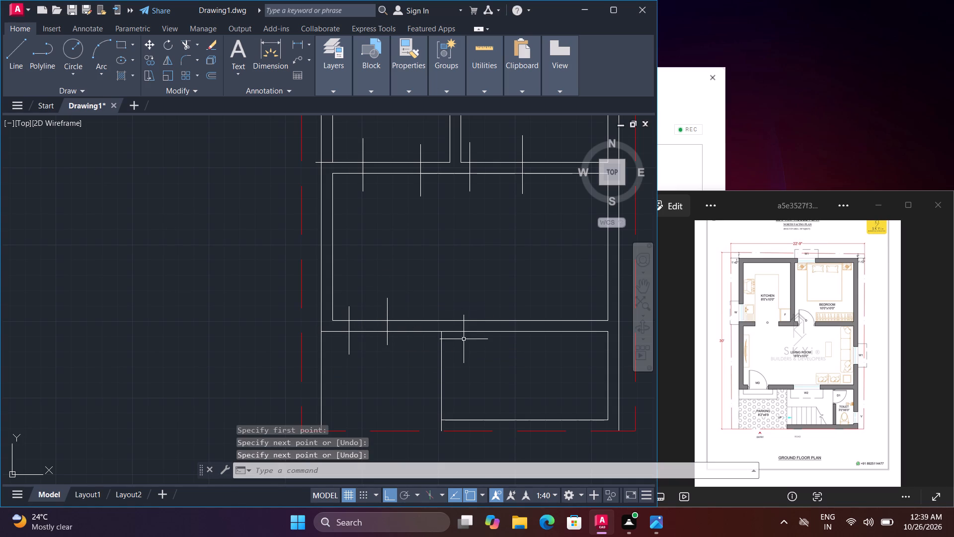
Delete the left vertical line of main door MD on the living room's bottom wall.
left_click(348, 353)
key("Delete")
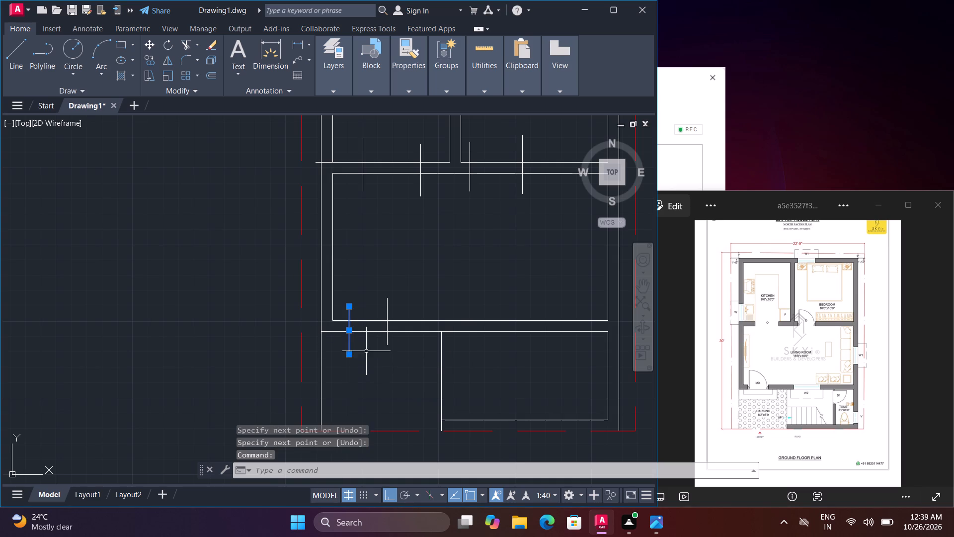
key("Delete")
Draw a new left line for main door MD across the living room's bottom wall, close to the lower-left inner corner.
type("l")
key("space")
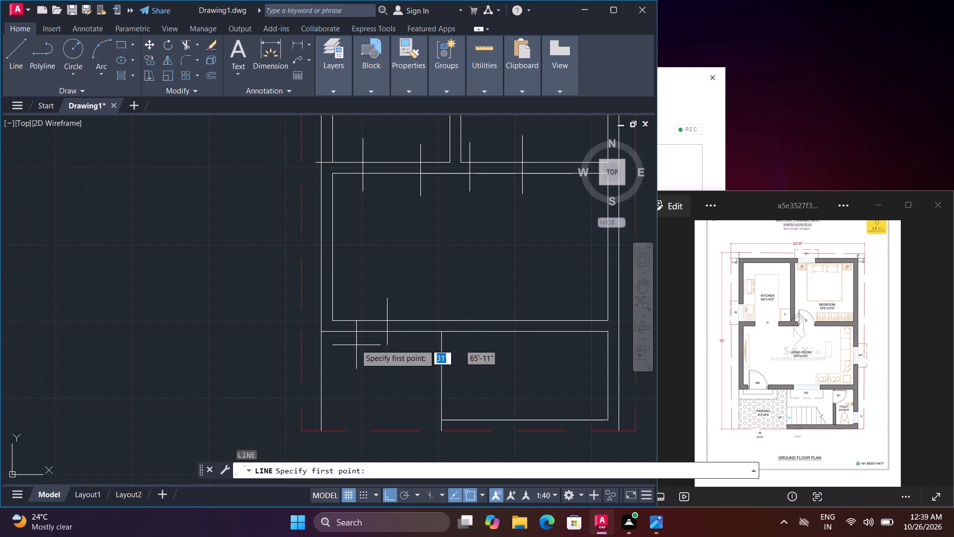
left_click(345, 302)
left_click(346, 345)
key("space")
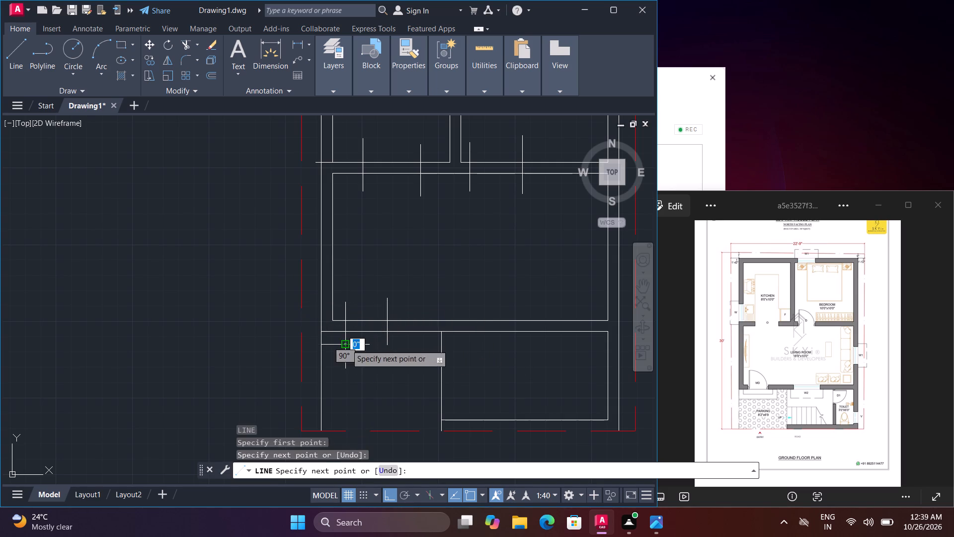
Draw two vertical lines, each about 3'-9" long, across the living room's bottom wall above the stairs, marking window W2.
key("space")
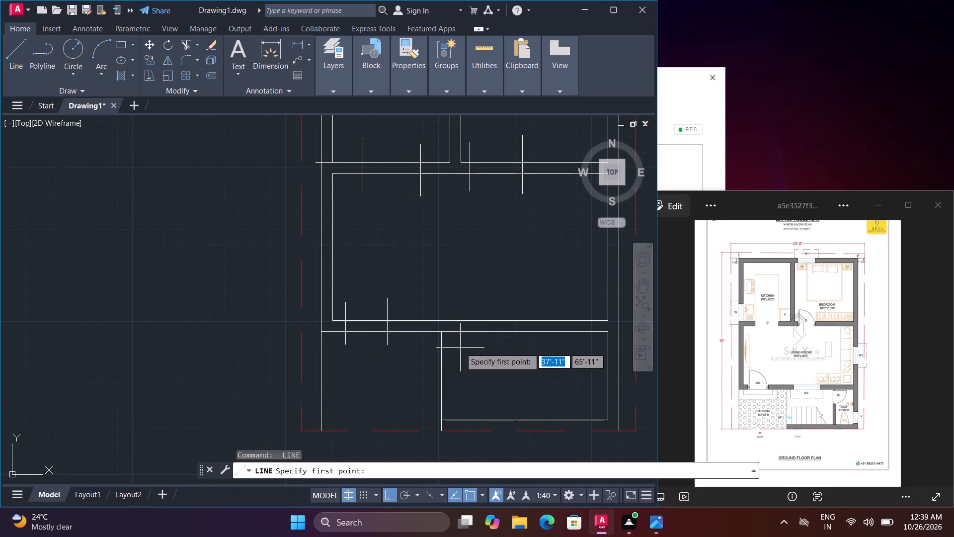
left_click(460, 348)
left_click(467, 294)
key("space")
key("space")
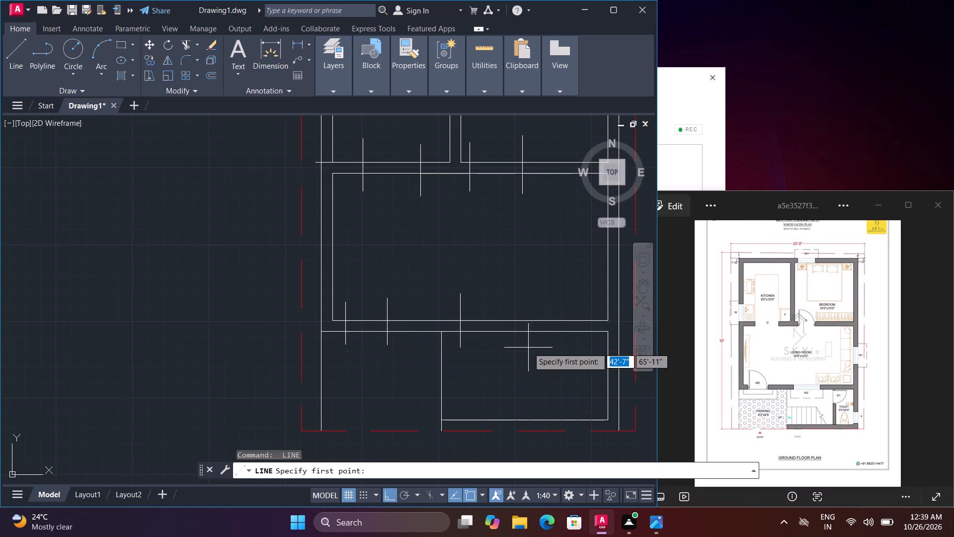
left_click(531, 349)
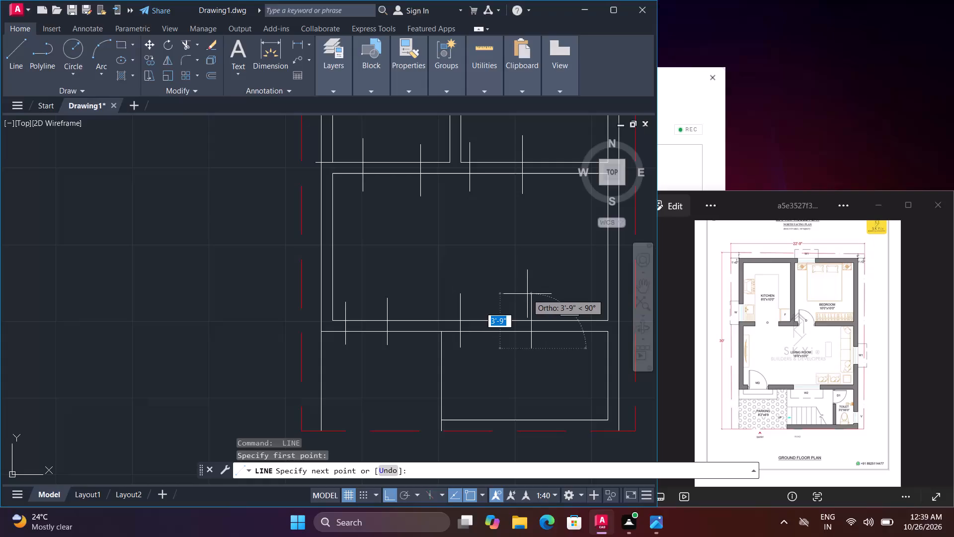
left_click(527, 294)
key("space")
Form the toilet's partition wall by offsetting the stair area's right inner wall line 3' inward and that copy another 4".
type("o t")
key("space")
left_click(607, 389)
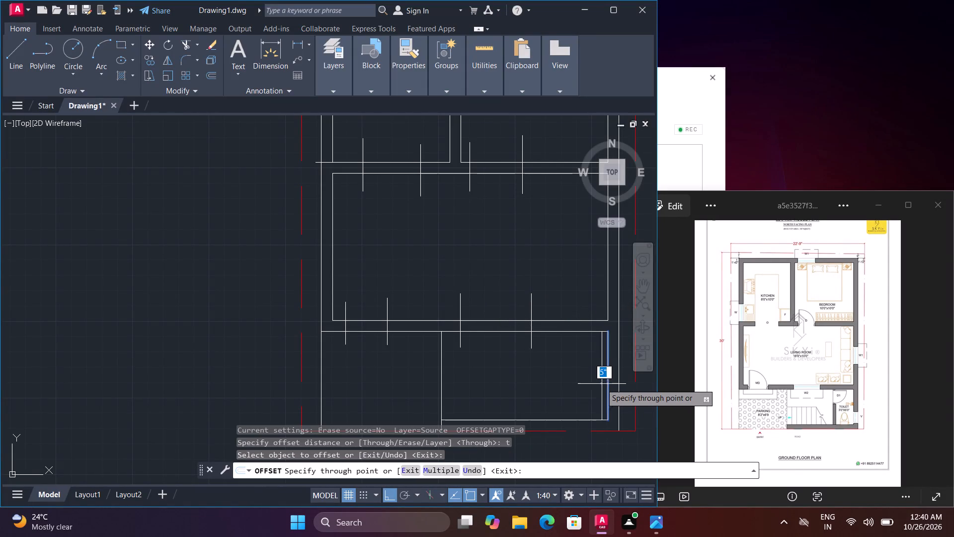
scroll(836, 382, "up", 6)
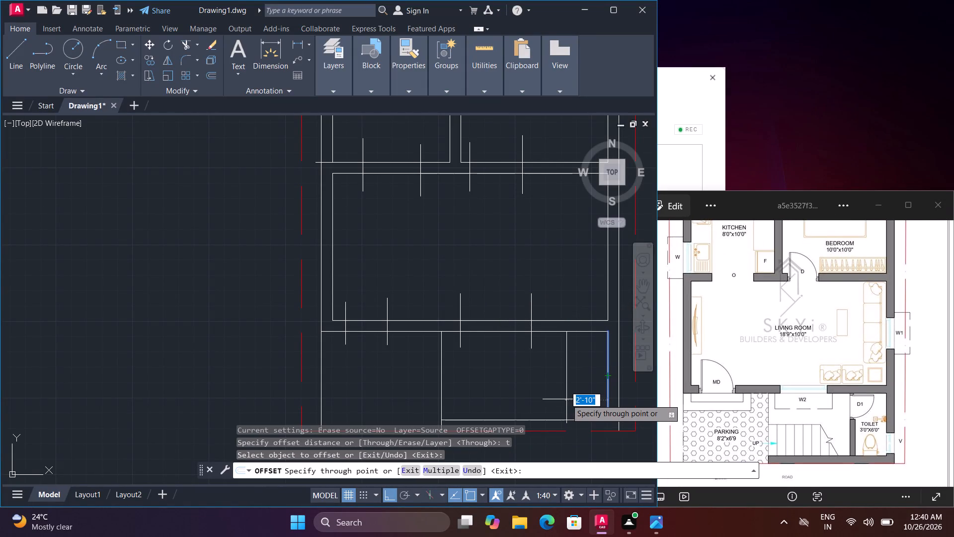
type("3'")
key("Return")
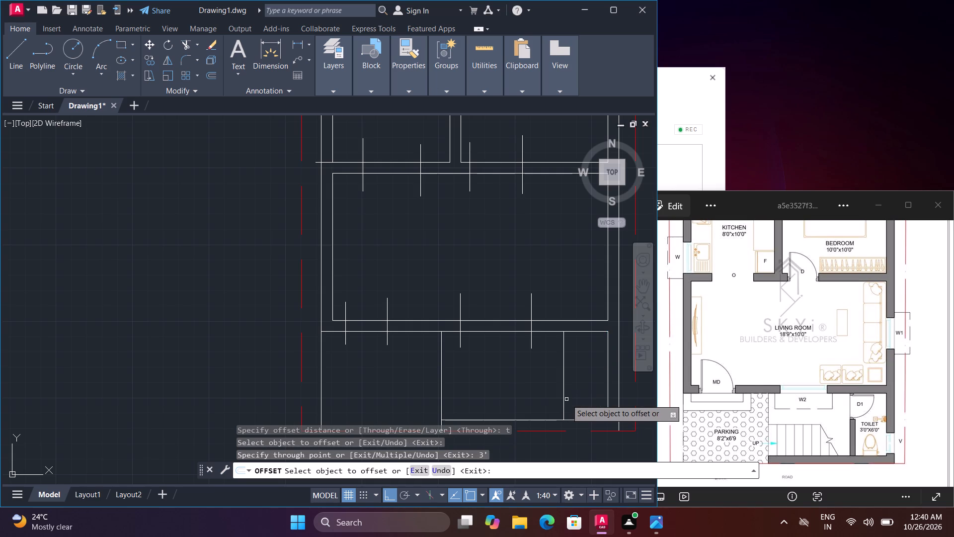
left_click(563, 394)
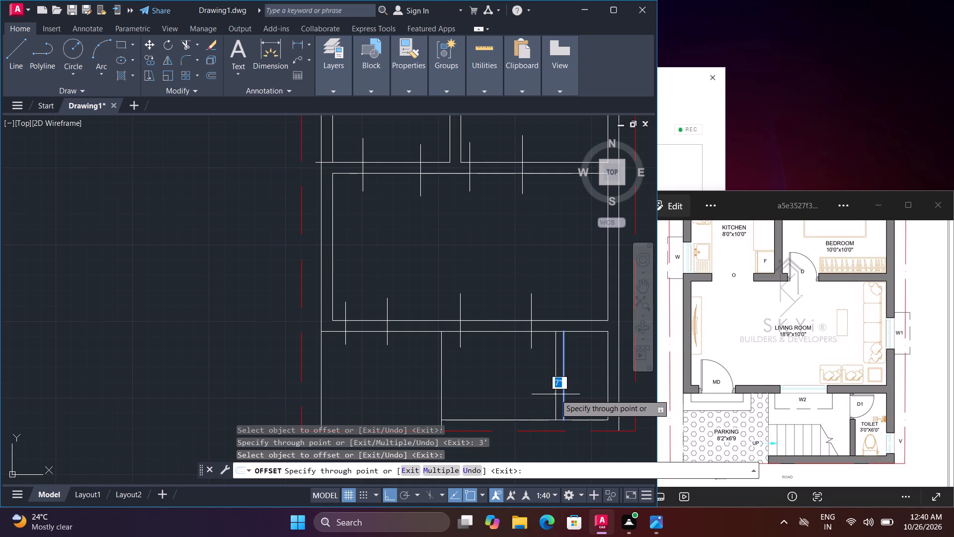
key("4")
key("shift+quotedbl")
key("Return")
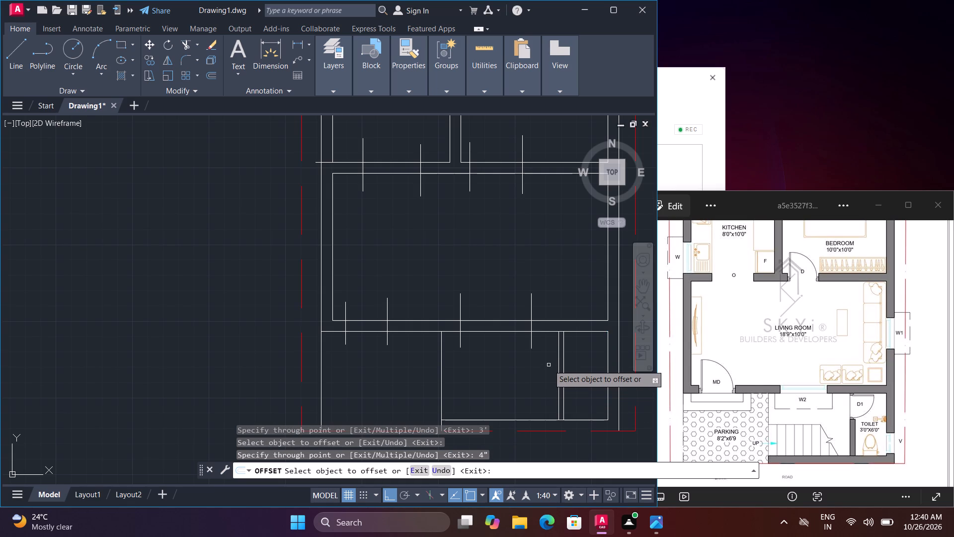
key("space")
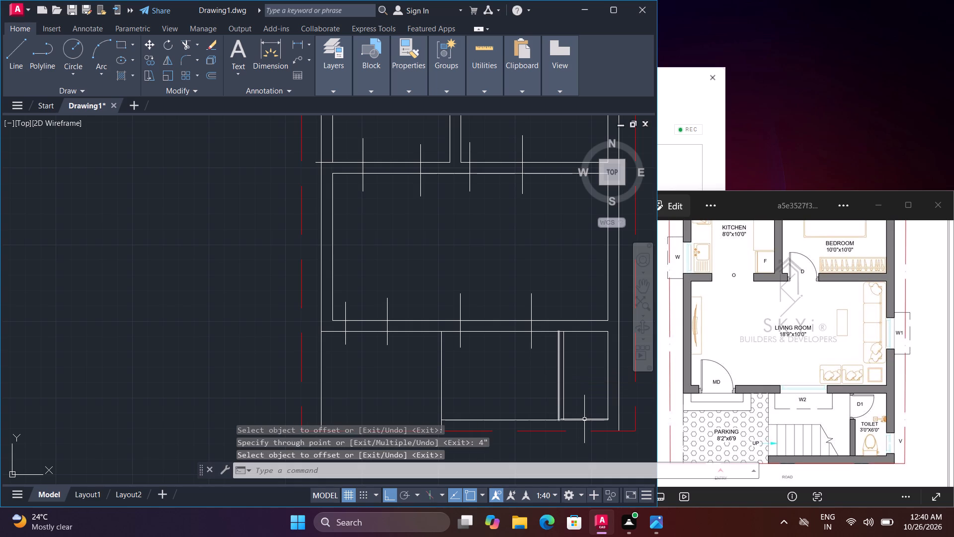
Draw a short horizontal line across the toilet's partition wall, marking the lower side of door D1.
type("l")
key("space")
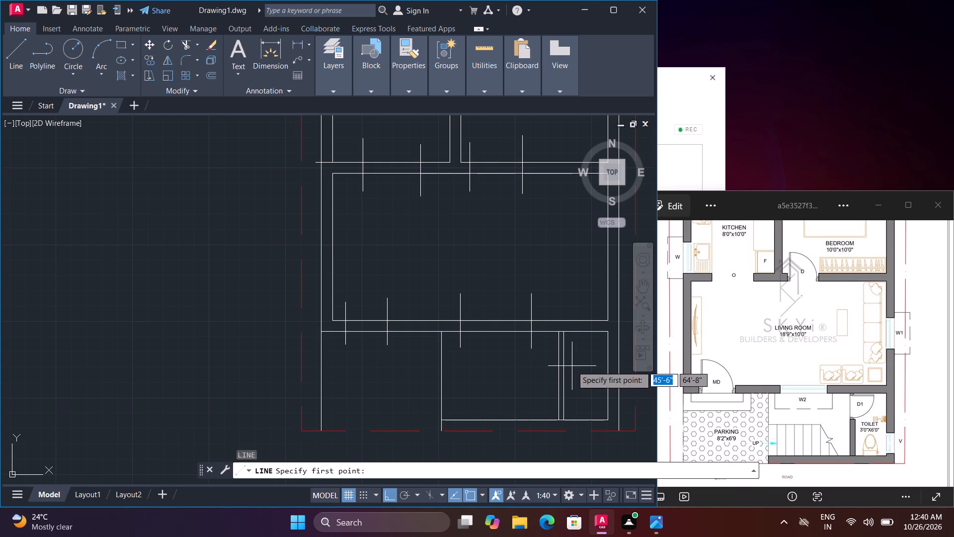
left_click(572, 366)
left_click(540, 364)
key("space")
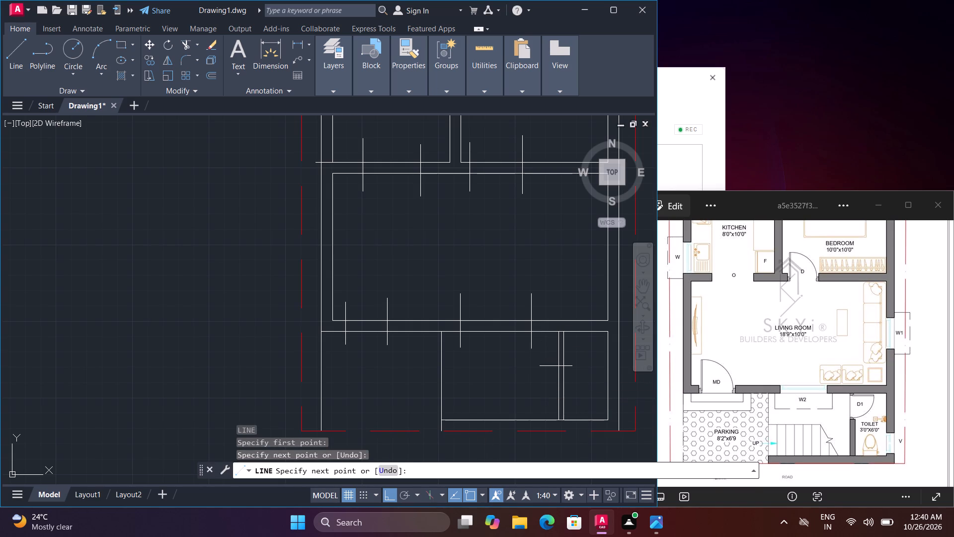
Draw a short horizontal line across the toilet's right wall just above its lower corner, for one side of ventilator V.
middle_click_drag(579, 380, 526, 330)
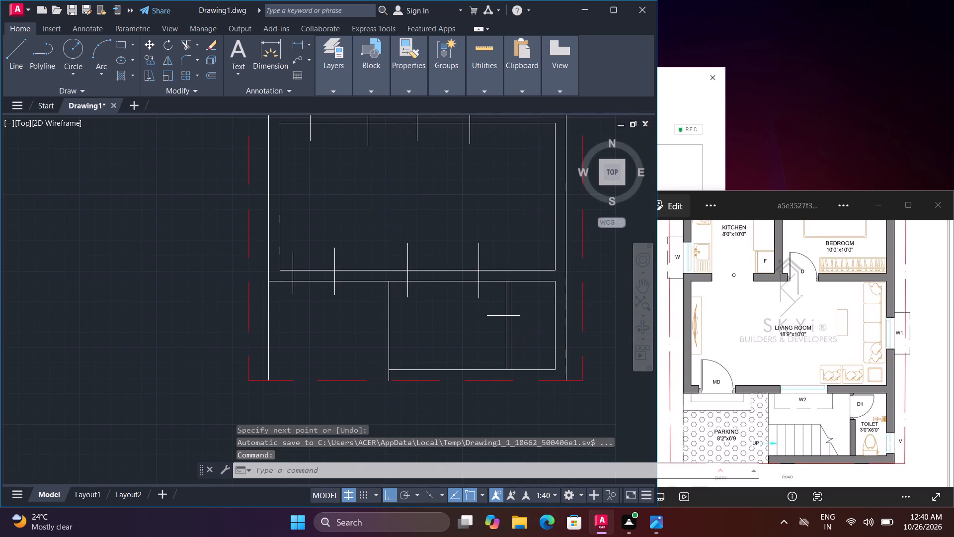
key("space")
scroll(548, 364, "up", 3)
left_click(557, 373)
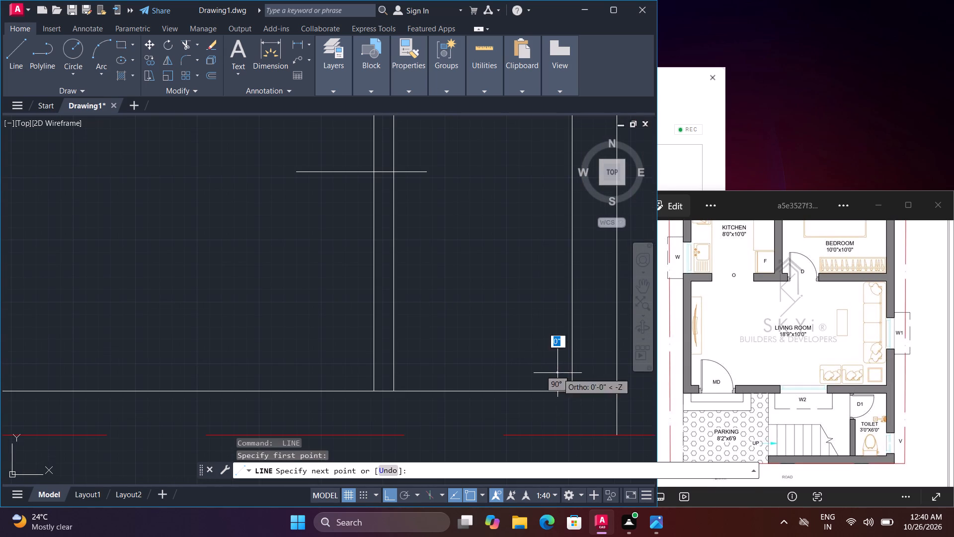
scroll(629, 382, "down", 2)
middle_click_drag(637, 381, 570, 381)
left_click(572, 381)
key("space")
Draw a second horizontal line across the toilet's right wall, above the first, for the upper side of ventilator V.
key("space")
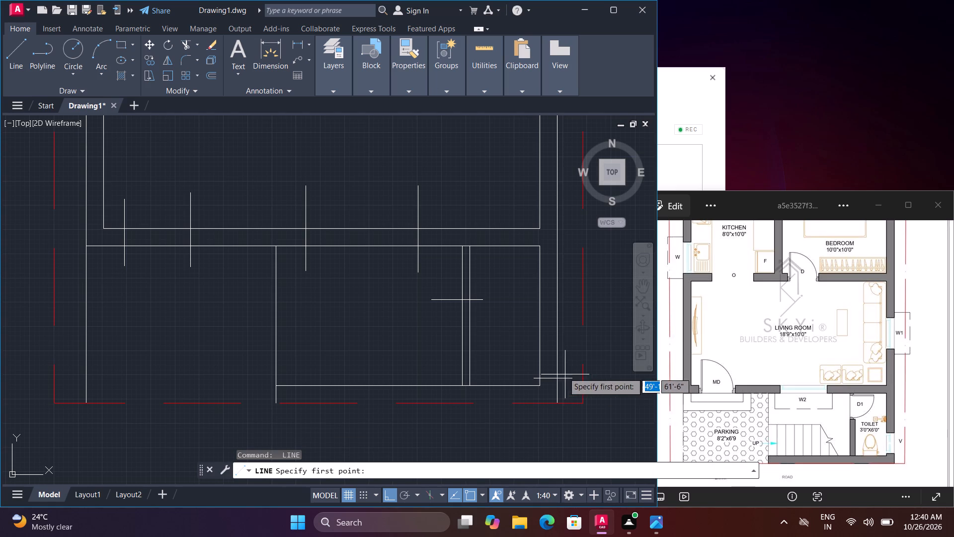
left_click(527, 332)
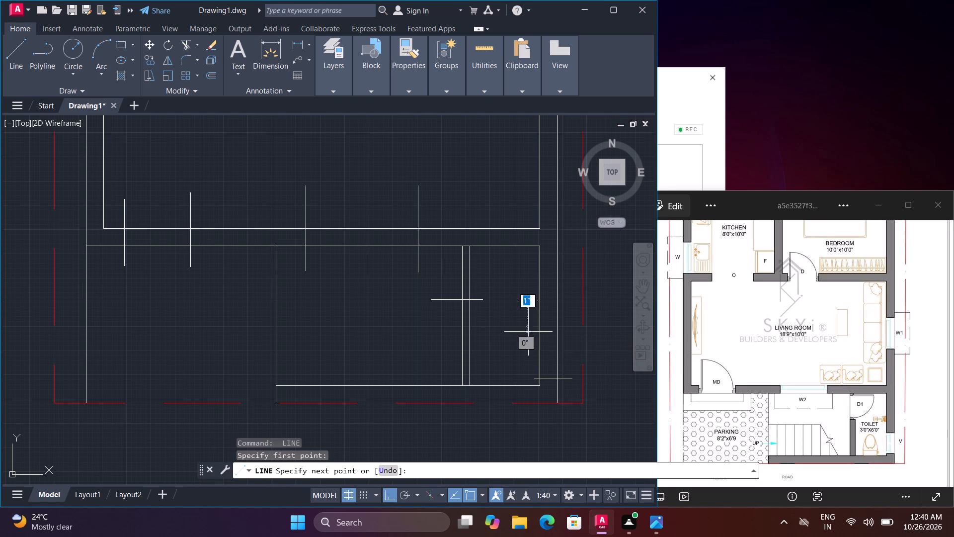
left_click(572, 337)
key("space")
Draw two short horizontal lines across the living room's right wall, marking the upper and lower sides of window W1.
scroll(578, 345, "down", 2)
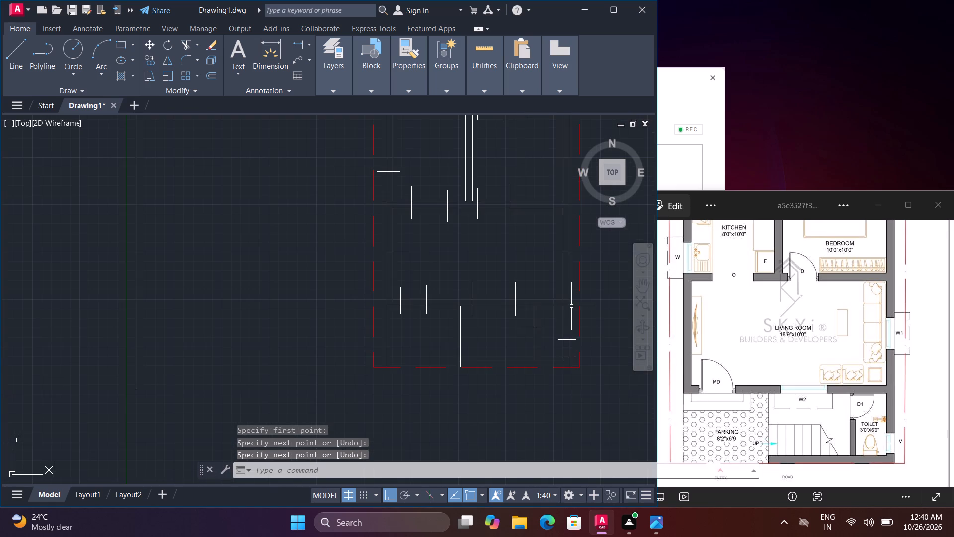
middle_click_drag(575, 311, 576, 420)
scroll(557, 342, "up", 1)
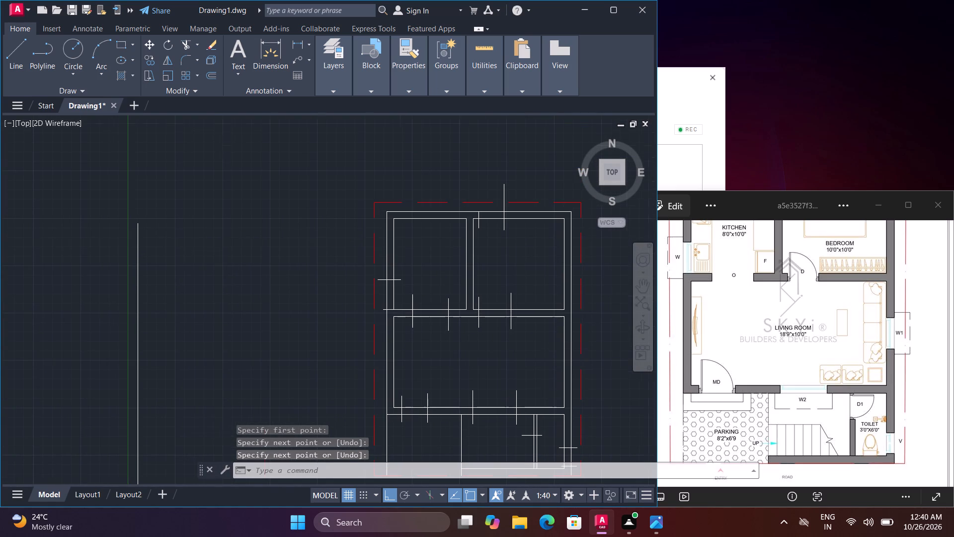
key("space")
left_click(557, 346)
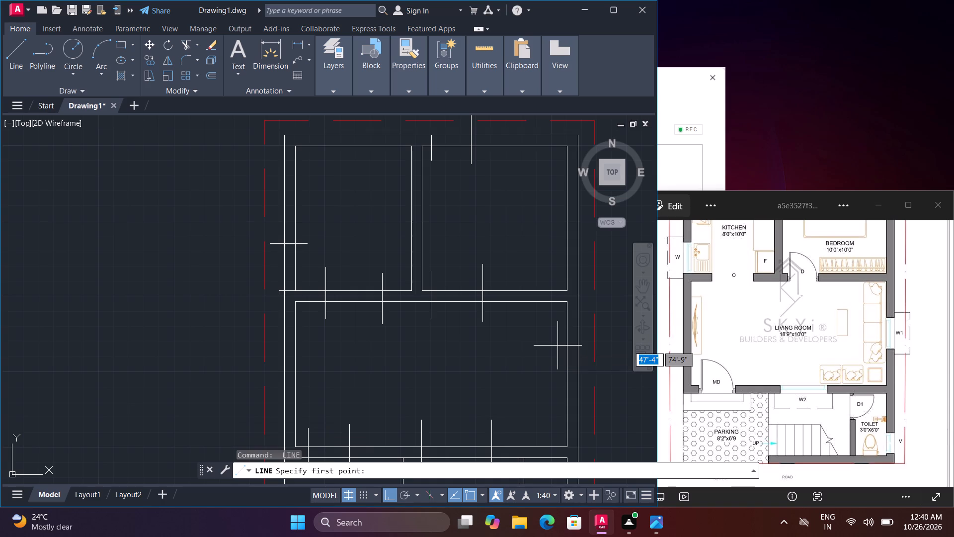
left_click(587, 344)
key("space")
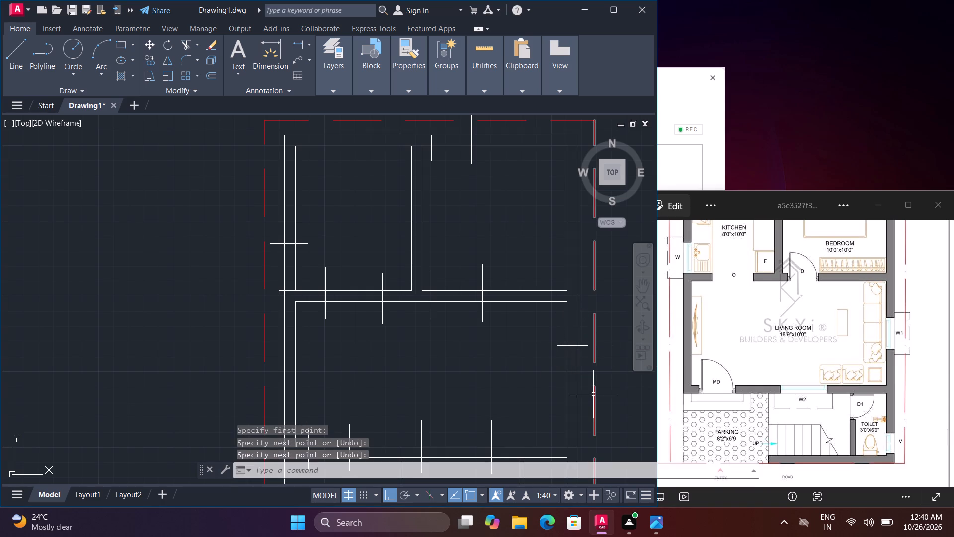
key("space")
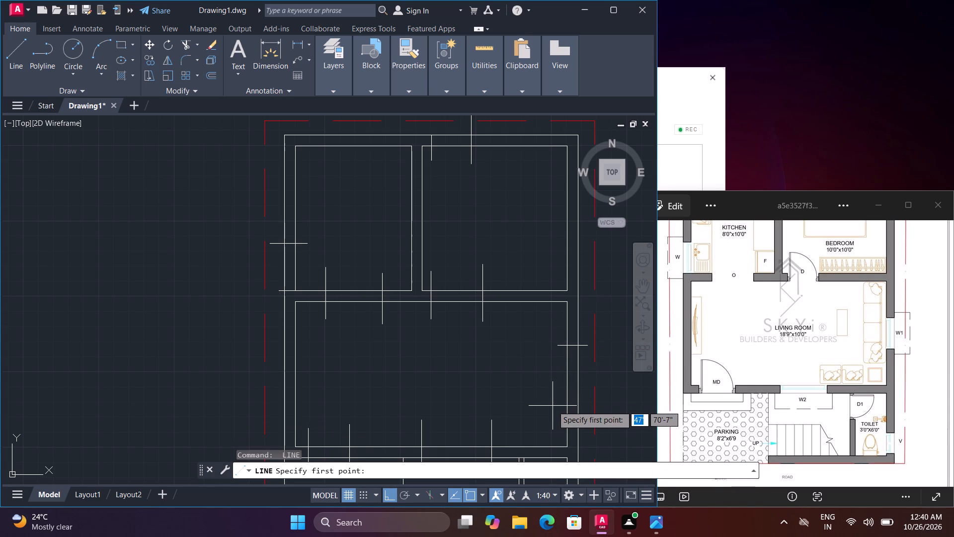
left_click(554, 404)
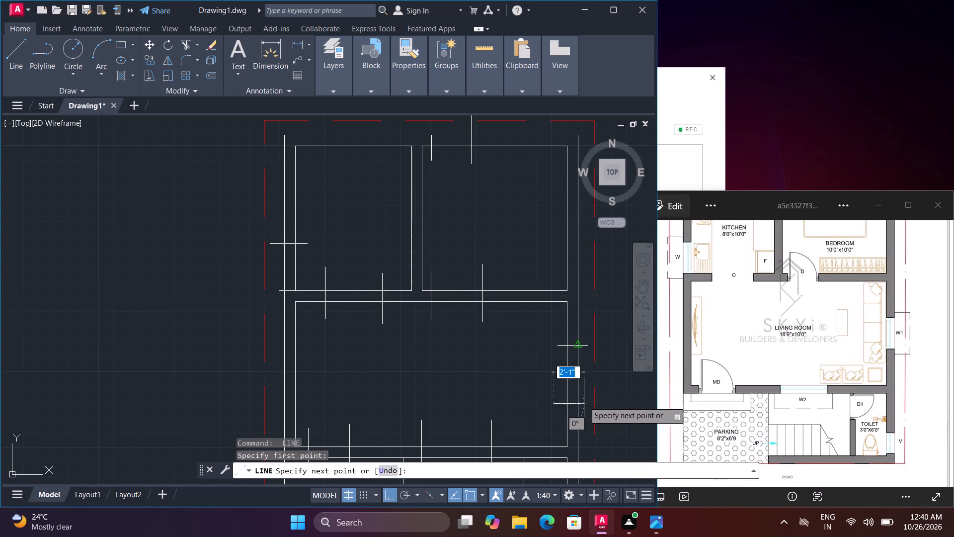
left_click(585, 404)
key("space")
Trim the kitchen's left wall between its marks to open window W, and trim the mark's ends protruding beyond the wall.
scroll(586, 408, "down", 2)
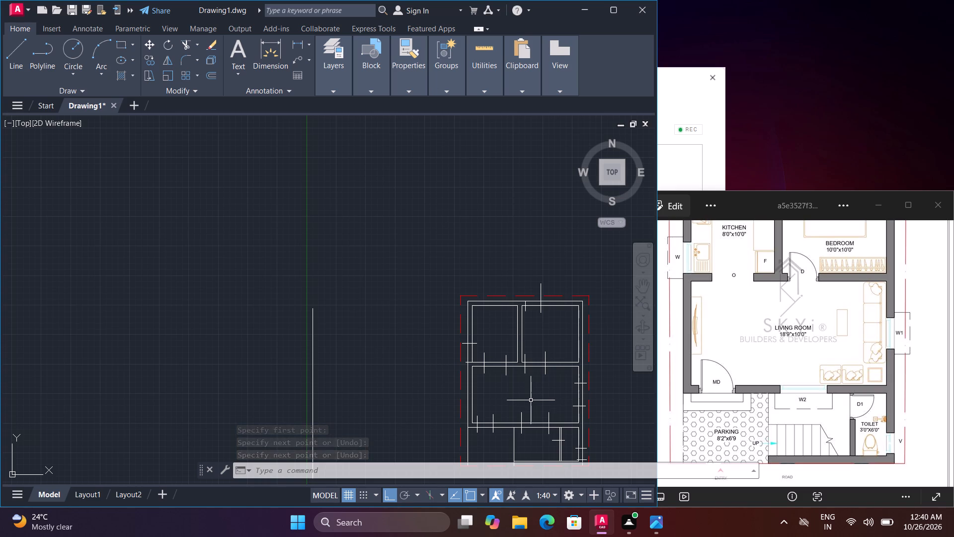
type("tr")
key("space")
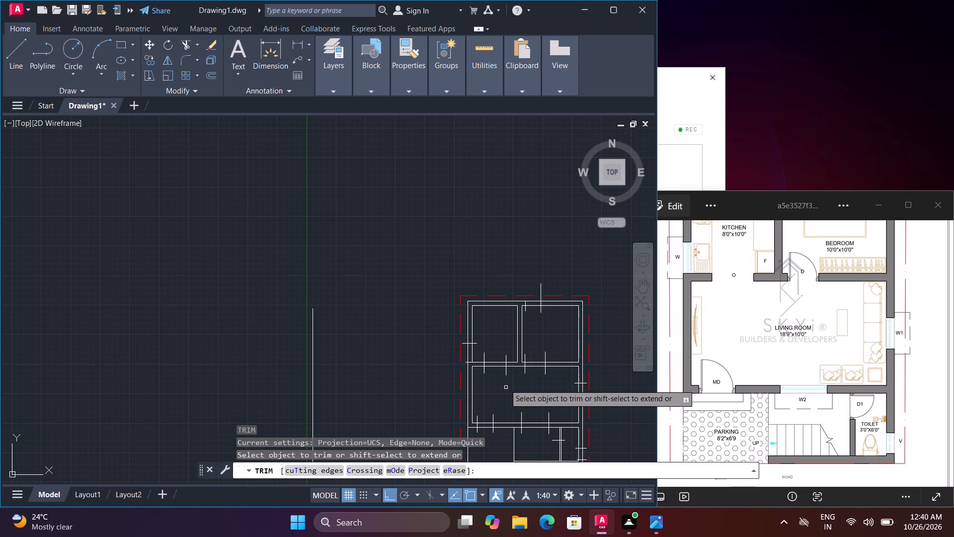
scroll(475, 352, "up", 3)
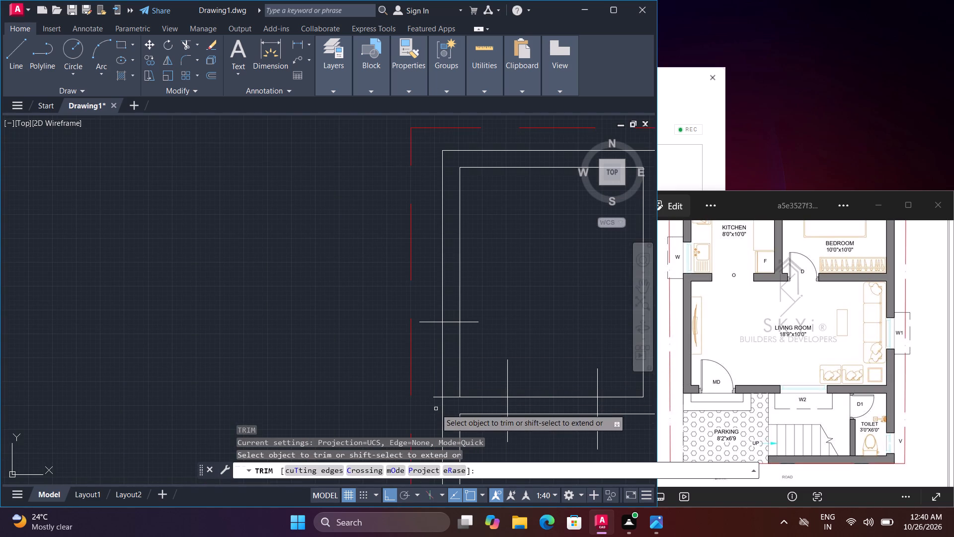
left_click(437, 409)
left_click(436, 299)
left_click(435, 338)
left_click(479, 353)
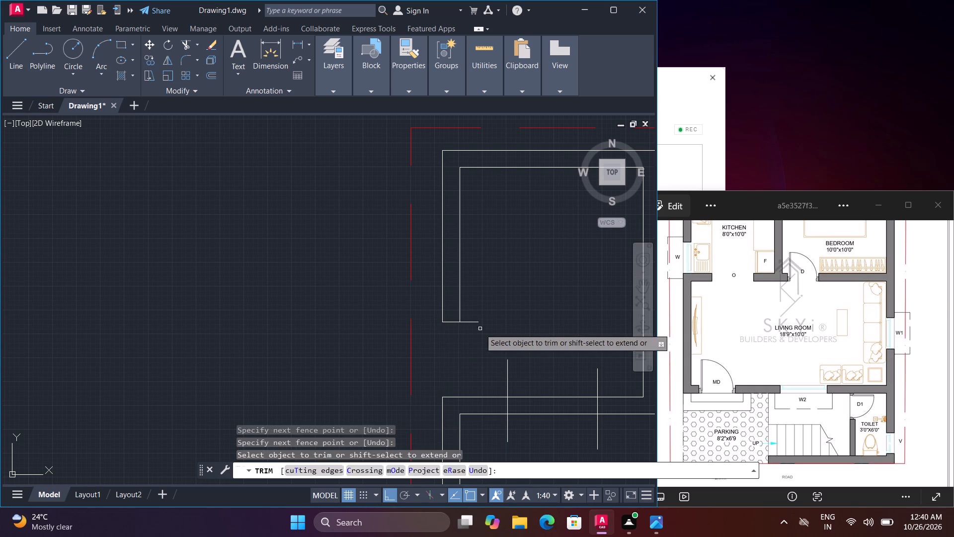
left_click(480, 329)
left_click(477, 309)
left_click(475, 316)
left_click(470, 340)
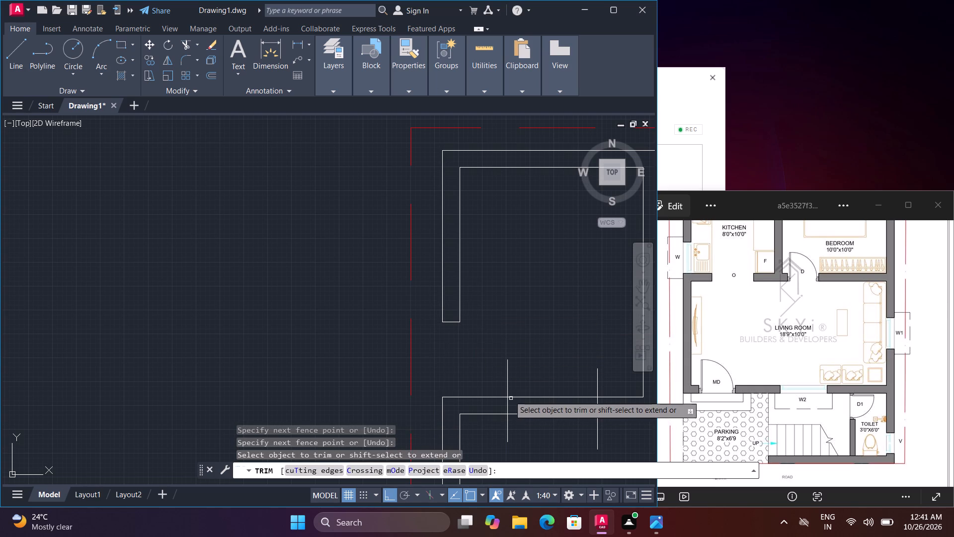
Trim the wall between kitchen and living room to form opening O, removing the protruding ends of its marking lines.
scroll(513, 382, "down", 1)
middle_click_drag(518, 381, 497, 343)
left_click(476, 346)
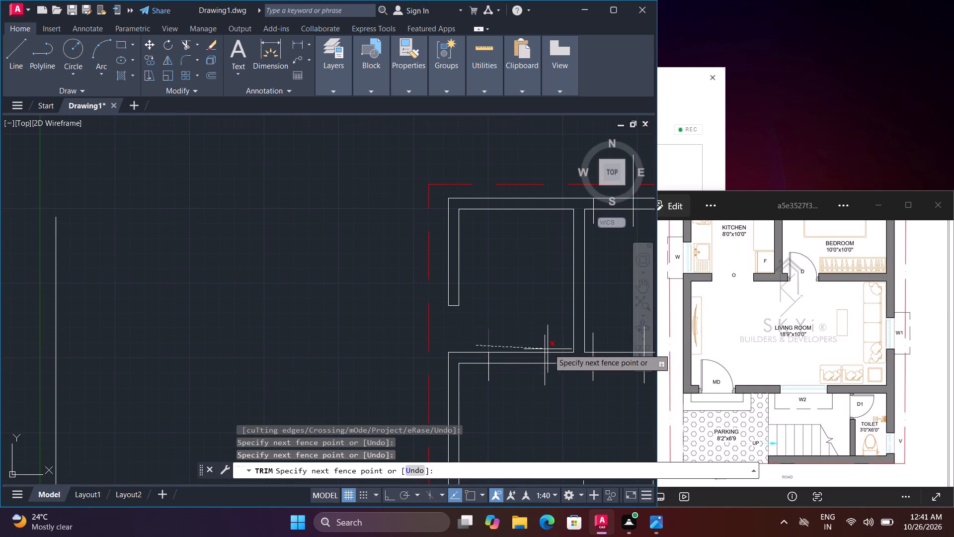
left_click(554, 346)
left_click(560, 379)
left_click(480, 371)
left_click_drag(503, 379, 508, 371)
left_click(502, 321)
Trim the wall between bedroom and living room to open door D, removing the protruding ends of its marking lines.
middle_click_drag(565, 399, 474, 360)
left_click_drag(490, 336, 499, 336)
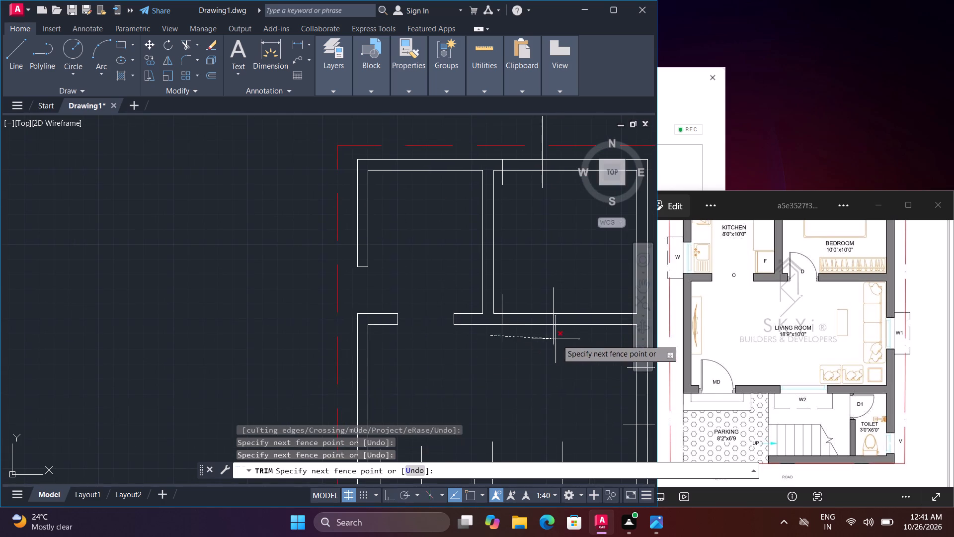
left_click(568, 340)
left_click(498, 301)
left_click(579, 295)
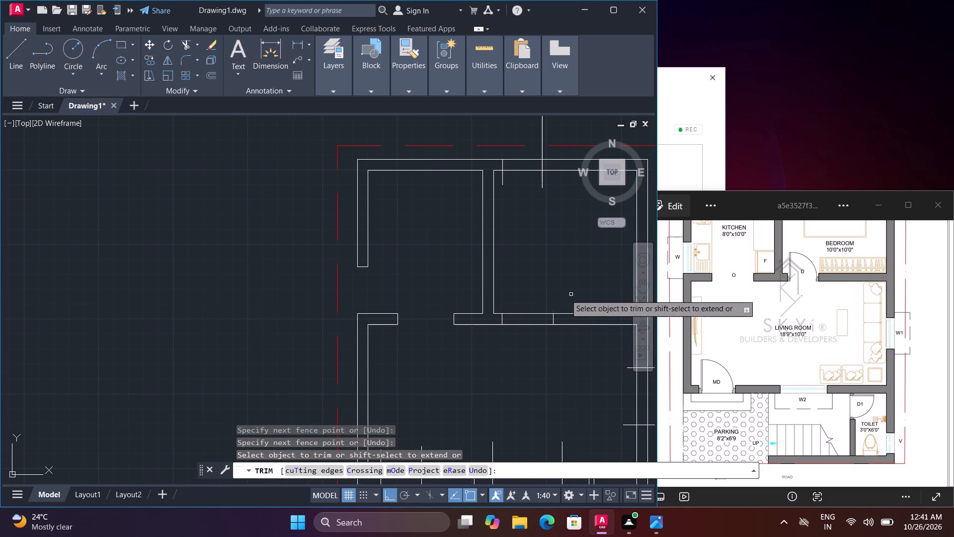
left_click_drag(532, 290, 534, 300)
left_click(539, 351)
Trim the bedroom's upper wall between its marks to open the window, removing the marks' protruding ends.
middle_click_drag(556, 273, 526, 479)
scroll(559, 280, "down", 1)
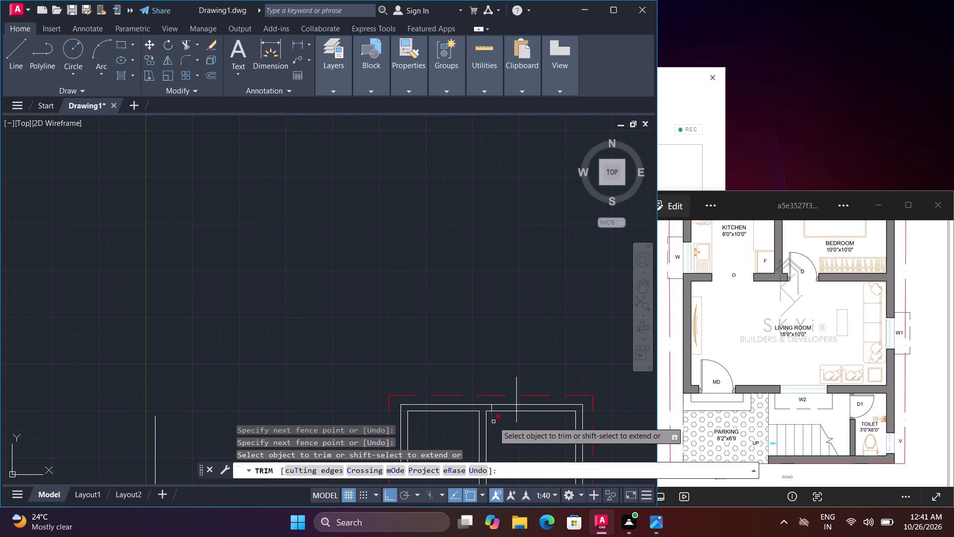
left_click(492, 421)
left_click(516, 417)
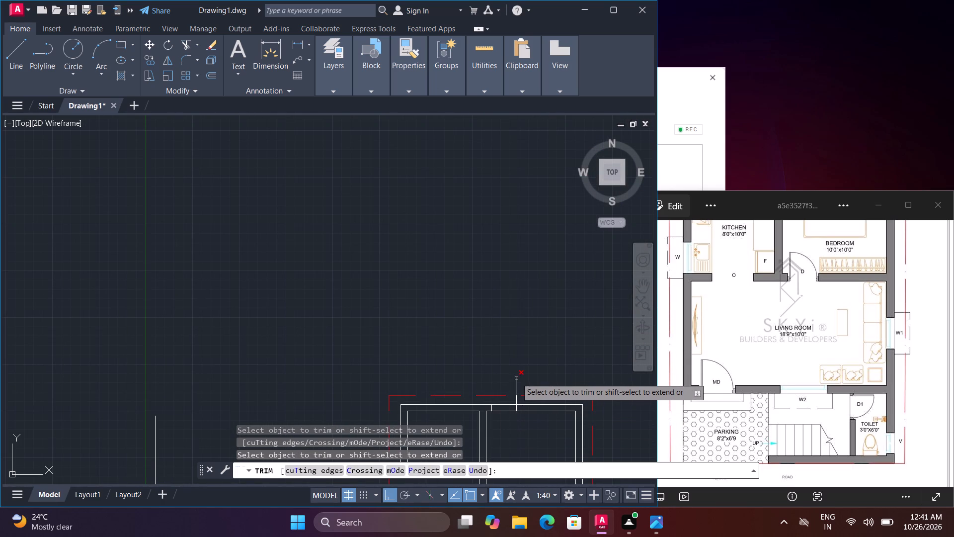
left_click(516, 378)
left_click(516, 398)
left_click(509, 401)
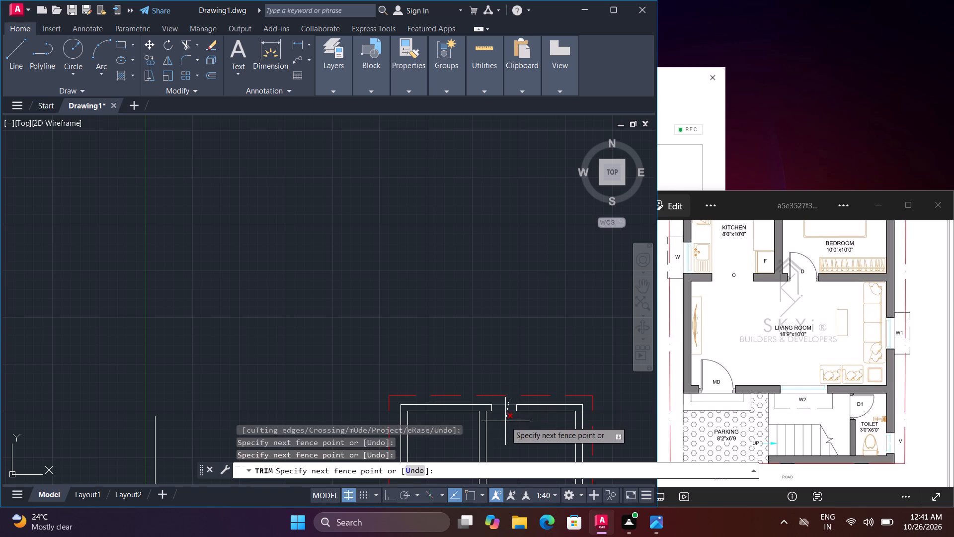
left_click(505, 421)
Trim the living room's right wall to open window W1, removing the protruding ends of its marking lines.
scroll(512, 432, "down", 1)
middle_click_drag(520, 434, 502, 257)
scroll(529, 326, "up", 2)
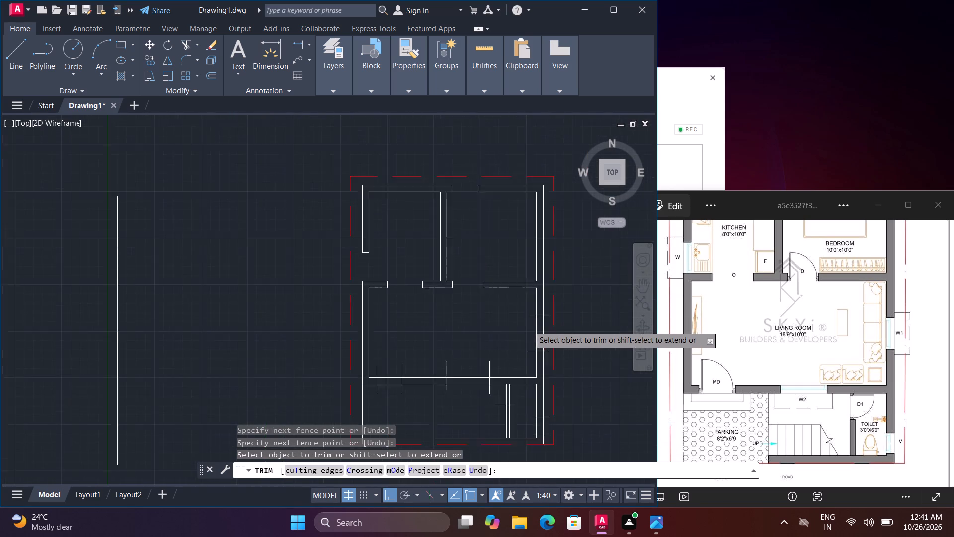
scroll(529, 326, "up", 1)
left_click(538, 284)
left_click(532, 403)
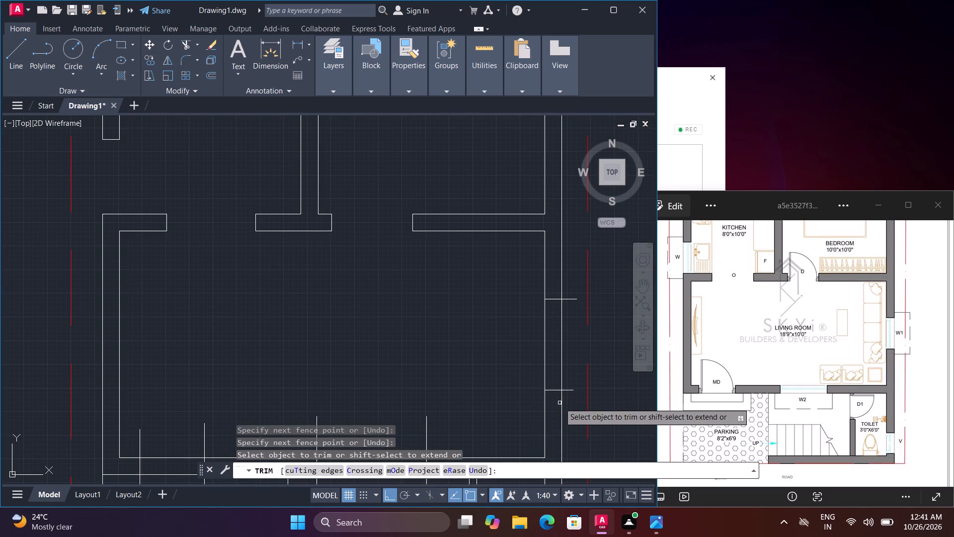
left_click(568, 401)
left_click(573, 283)
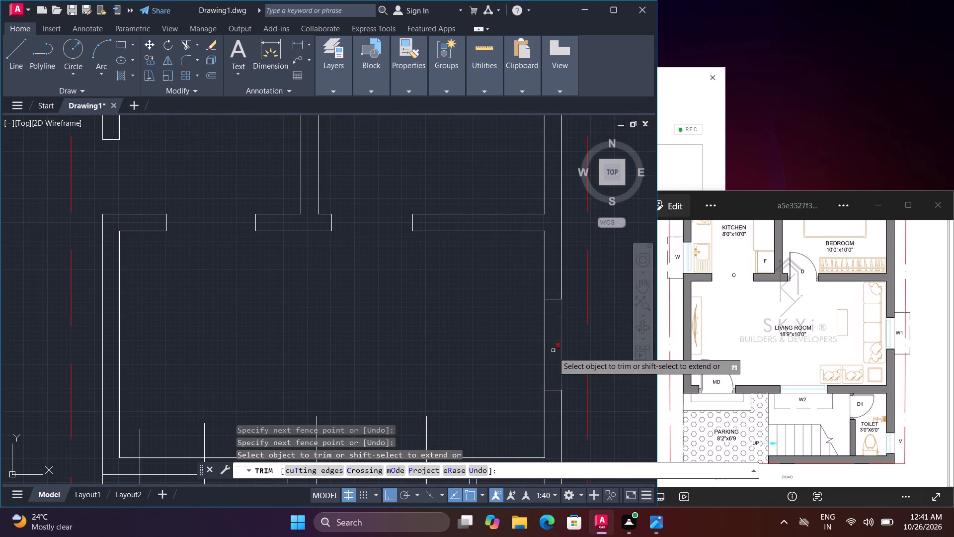
left_click(533, 345)
left_click(571, 350)
Trim the upper ends of all marks on the living room's lower wall, and open main door MD between its marks.
scroll(571, 362, "down", 2)
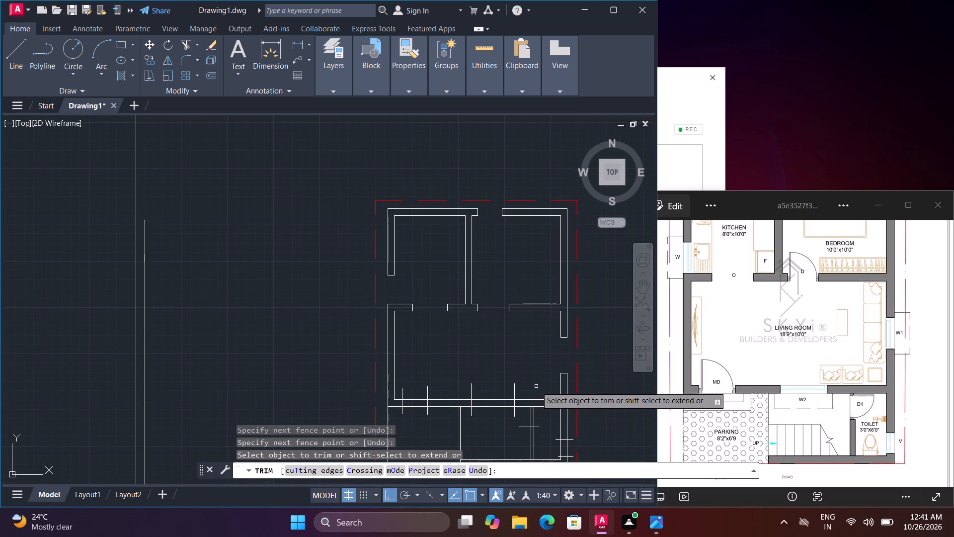
middle_click_drag(535, 383, 553, 304)
scroll(540, 314, "up", 1)
left_click(540, 314)
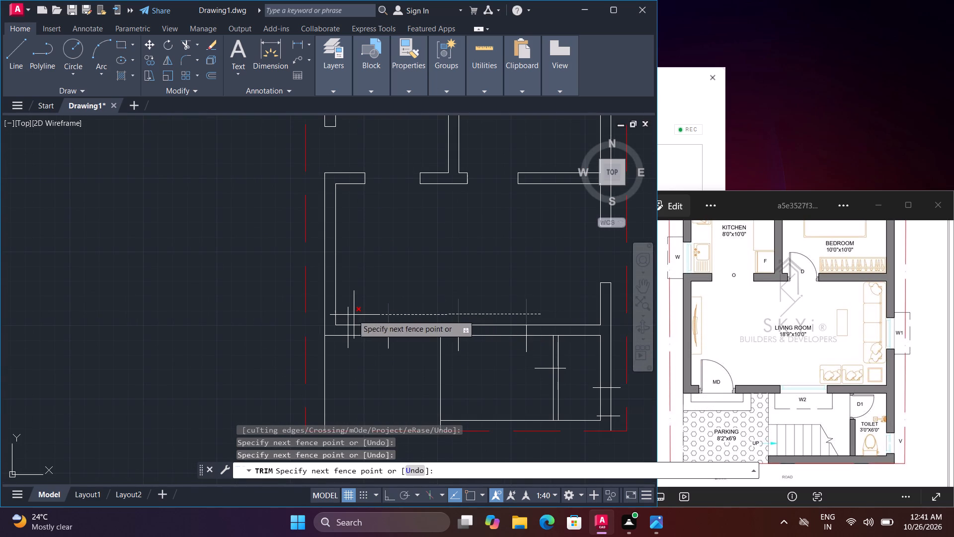
left_click(346, 315)
left_click(335, 347)
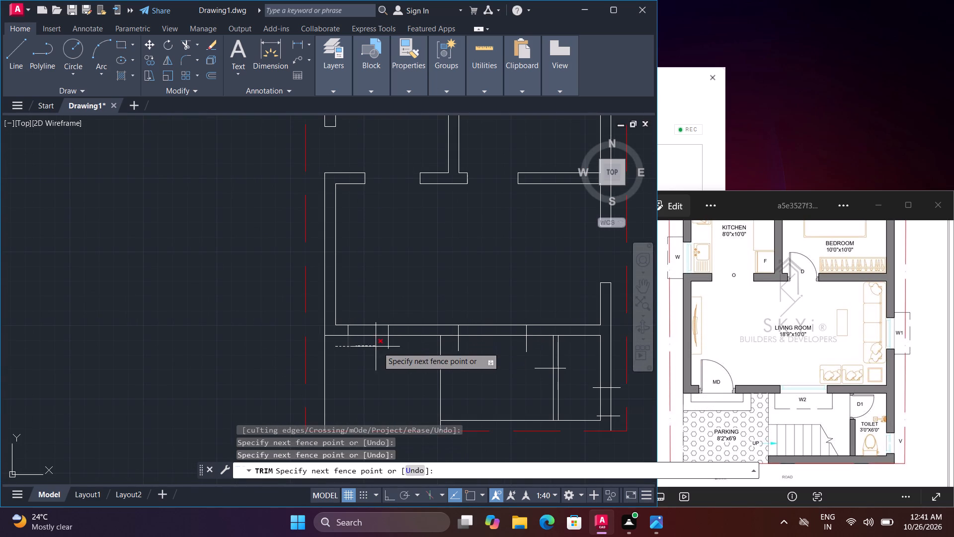
left_click(403, 348)
left_click_drag(372, 354, 373, 349)
left_click(374, 308)
Trim the living room's lower wall between its marks to open window W2, removing the marks' lower ends.
left_click(483, 306)
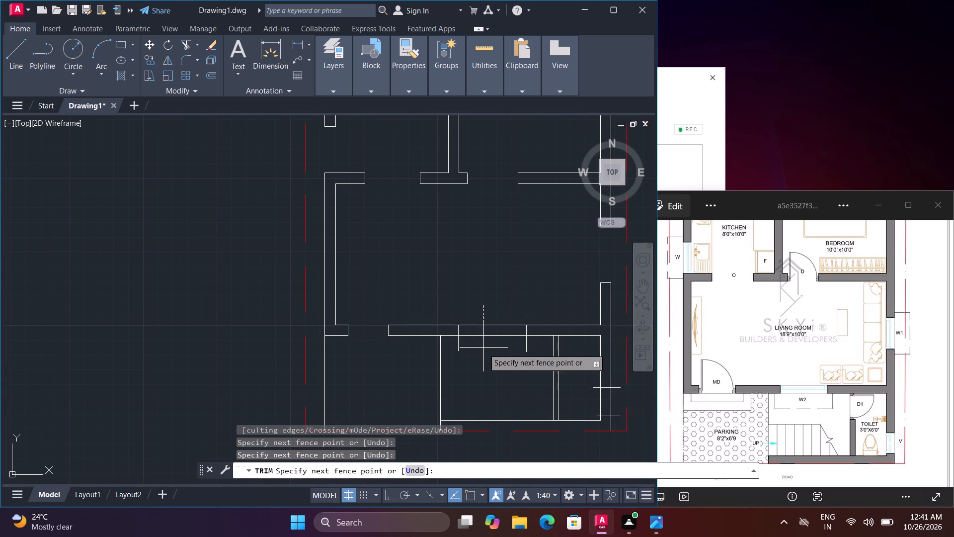
left_click(484, 352)
left_click(451, 347)
left_click(539, 347)
Trim the toilet's partition wall above its mark to open door D1, removing the mark's protruding ends.
left_click(541, 354)
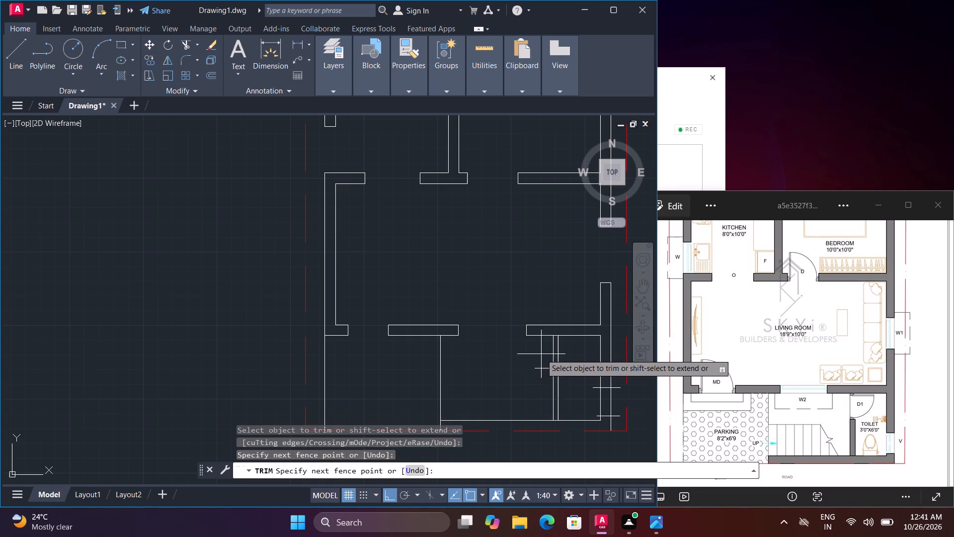
left_click(541, 370)
left_click(539, 361)
left_click(559, 361)
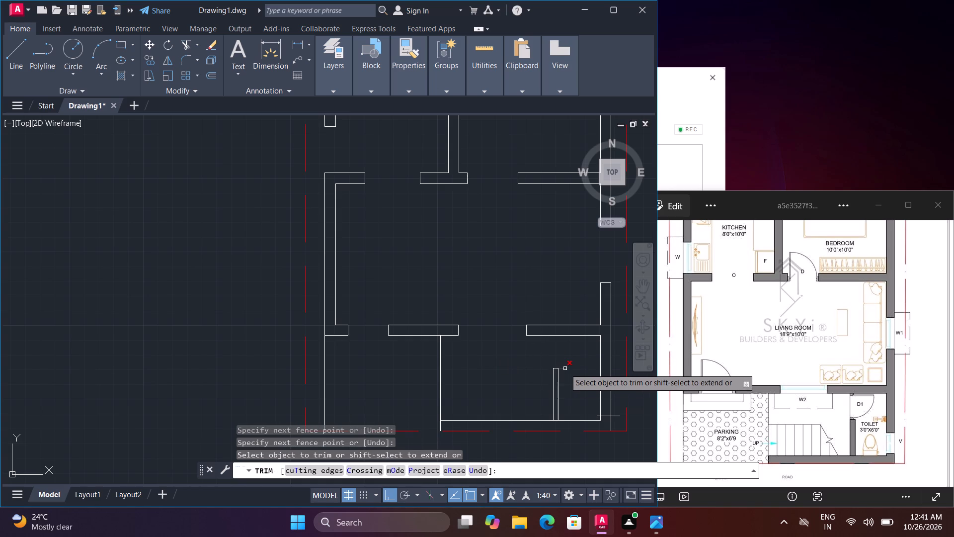
left_click(565, 368)
Trim the toilet's right wall between its marks to open ventilator V, removing the marks' protruding ends.
left_click(590, 399)
left_click(614, 401)
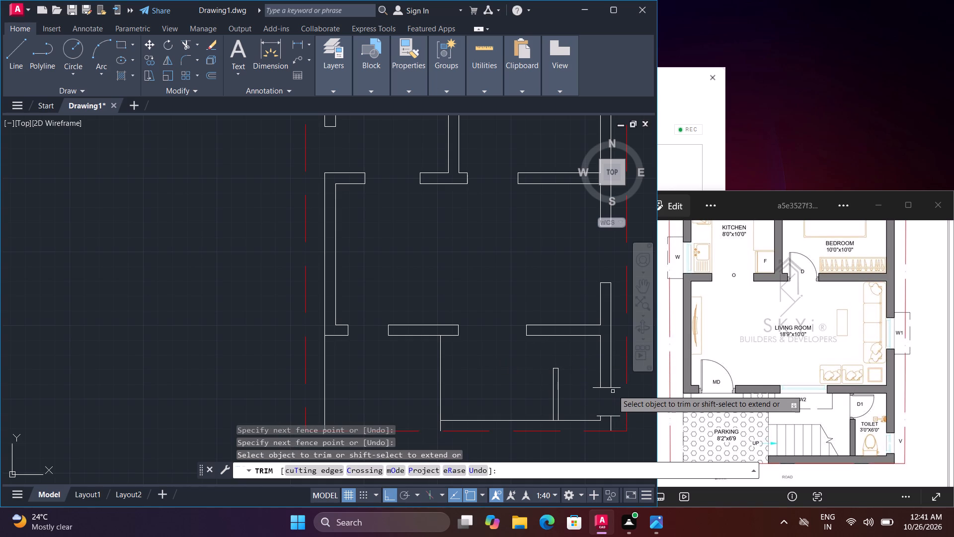
left_click(613, 382)
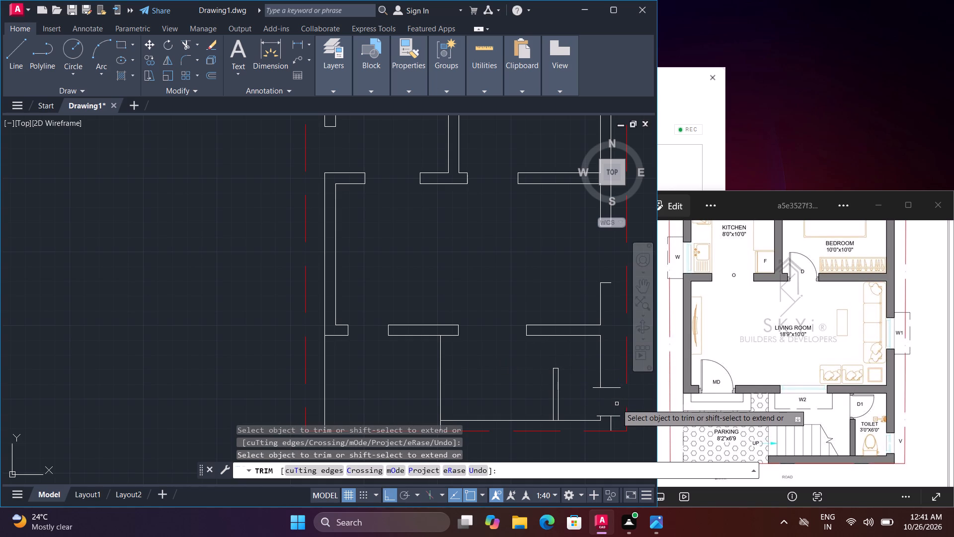
key("ctrl+z")
left_click(616, 379)
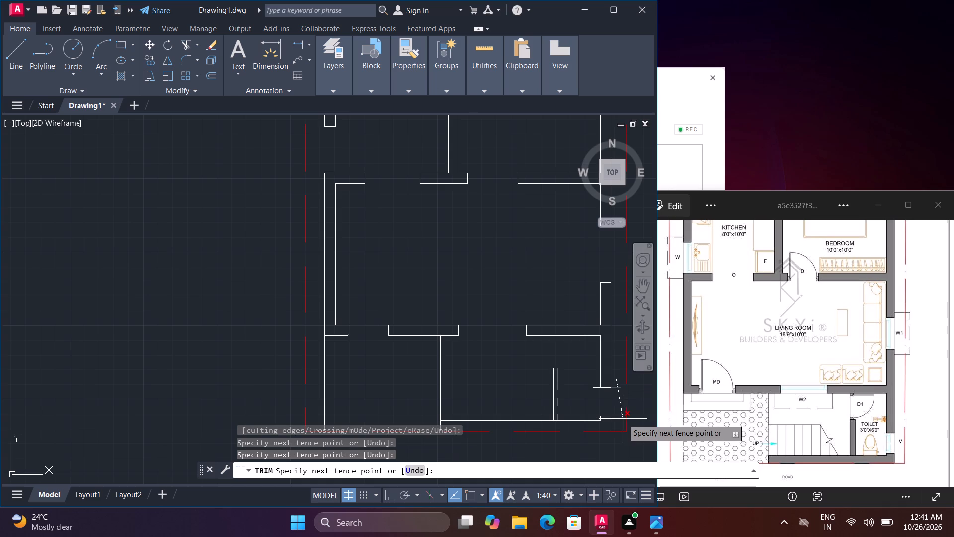
left_click(618, 419)
left_click(599, 416)
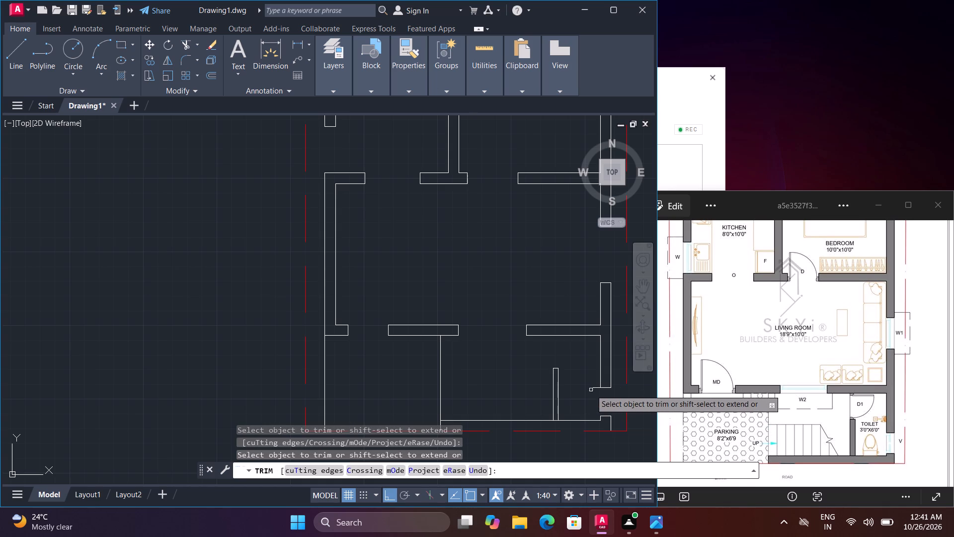
left_click(598, 385)
left_click(598, 393)
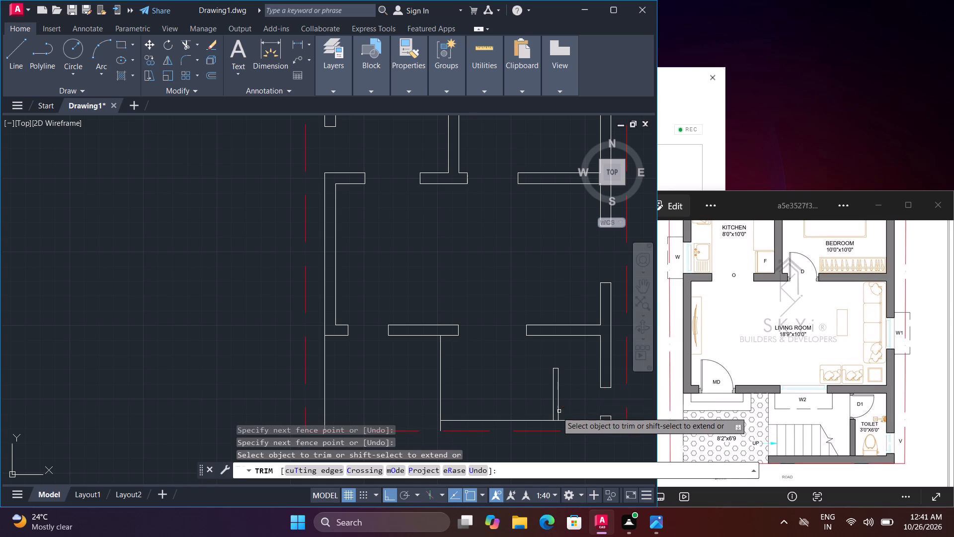
Trim the short piece of the toilet's lower wall line between the two partition wall lines, and finish trimming.
scroll(559, 421, "up", 3)
left_click(544, 421)
scroll(555, 411, "down", 4)
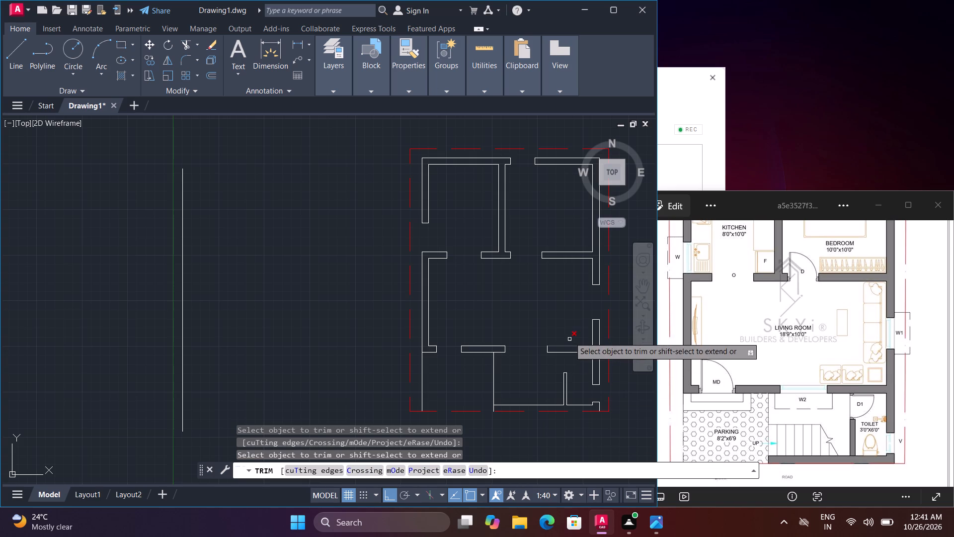
scroll(552, 308, "down", 2)
scroll(849, 354, "down", 5)
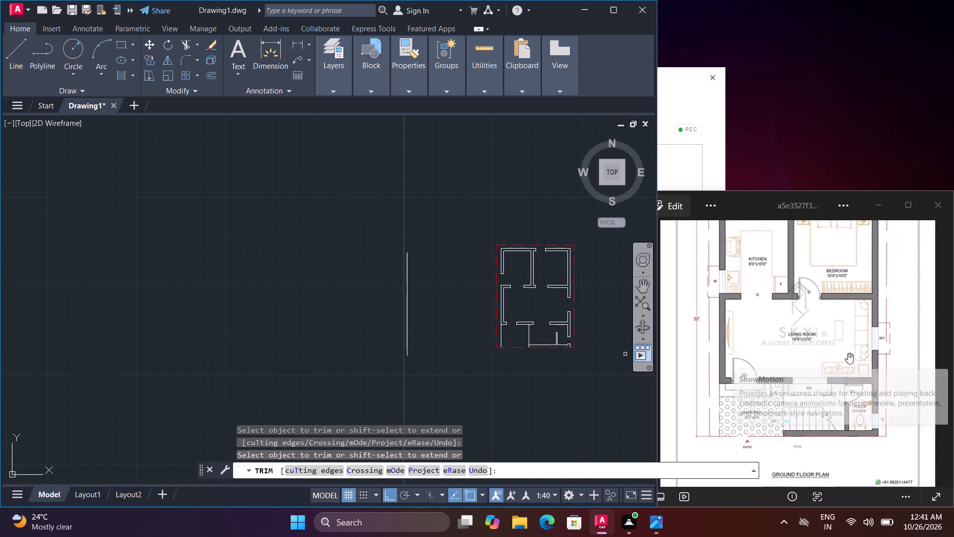
scroll(848, 353, "down", 1)
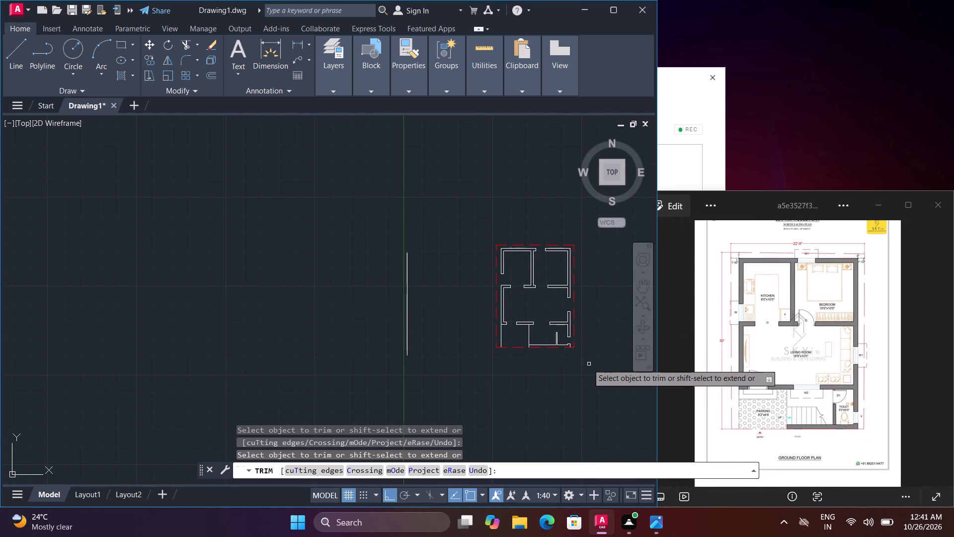
key("Escape")
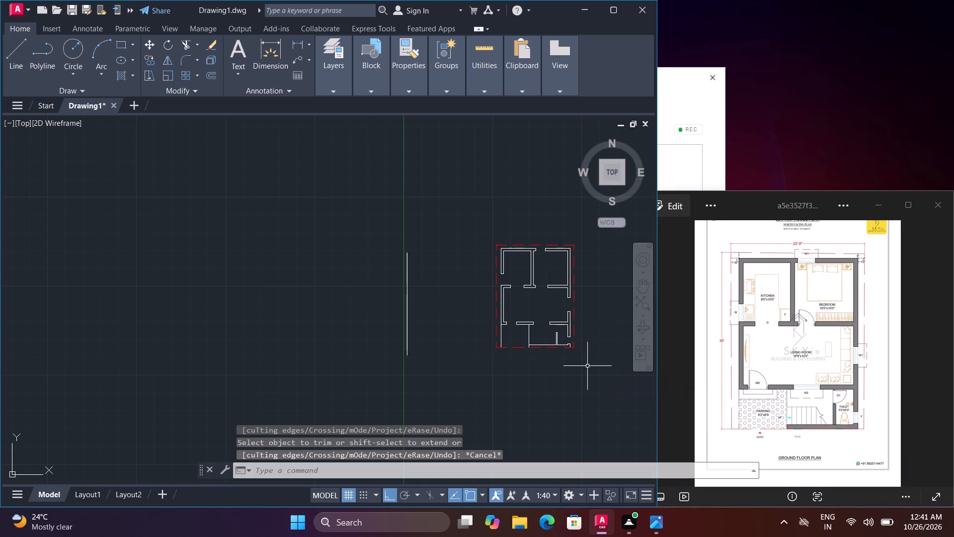
Examine the kitchen window W symbol and its wall opening in the reference plan, leaving the unused Line command.
scroll(506, 314, "up", 2)
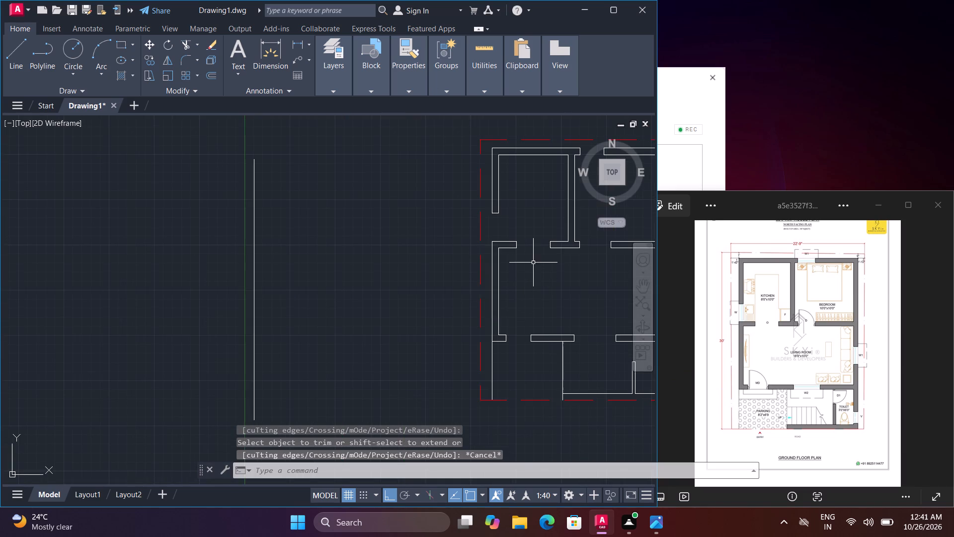
middle_click_drag(538, 271, 541, 349)
key("l")
key("space")
scroll(506, 302, "up", 2)
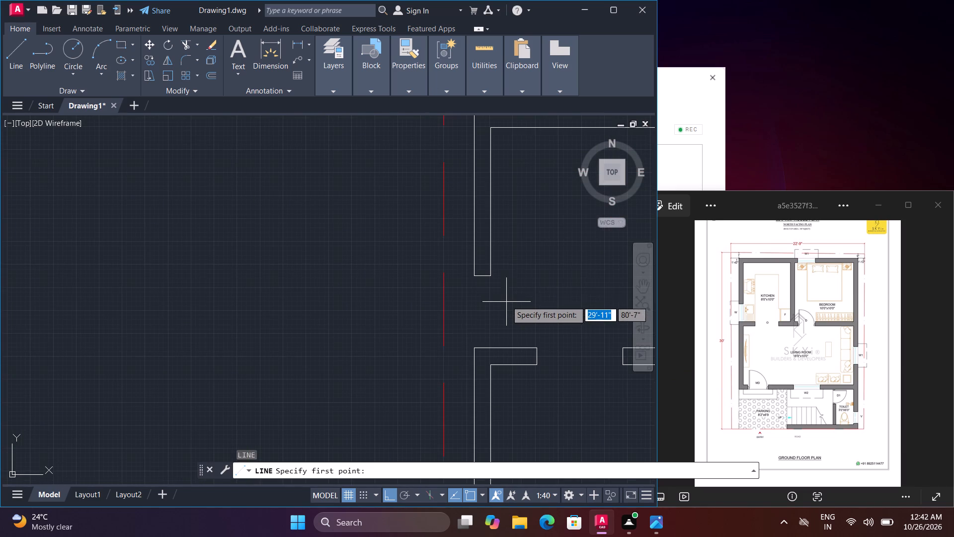
scroll(740, 330, "up", 5)
scroll(727, 289, "up", 4)
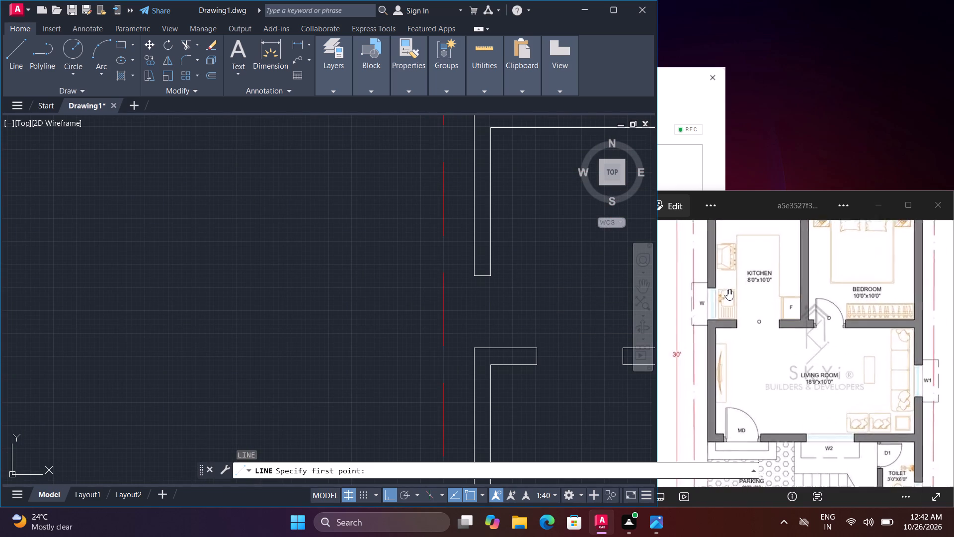
scroll(700, 308, "up", 13)
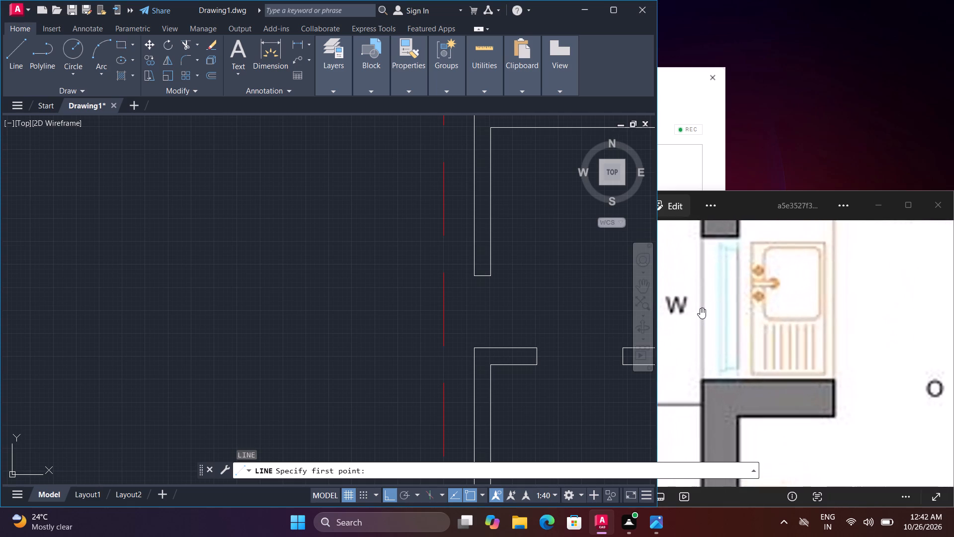
scroll(700, 308, "up", 4)
scroll(700, 308, "down", 2)
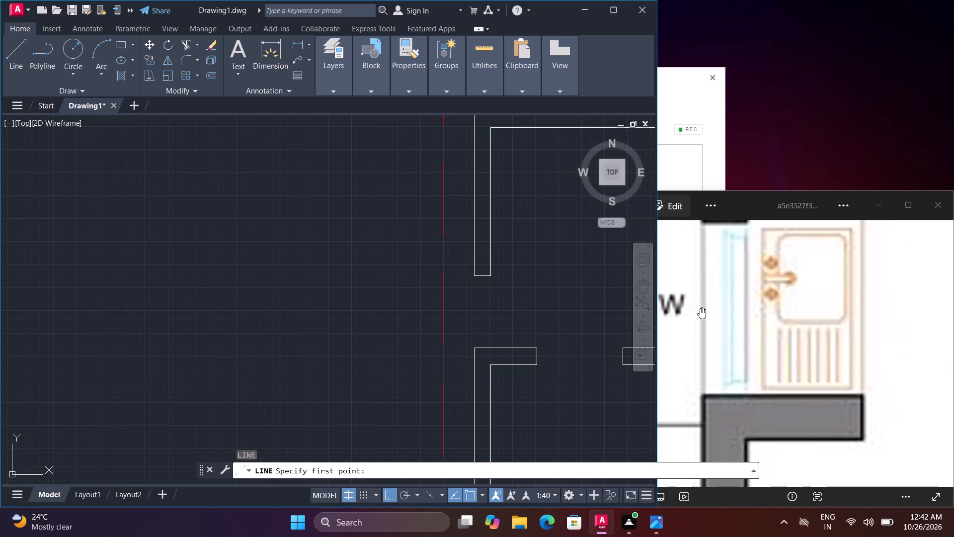
scroll(700, 308, "down", 5)
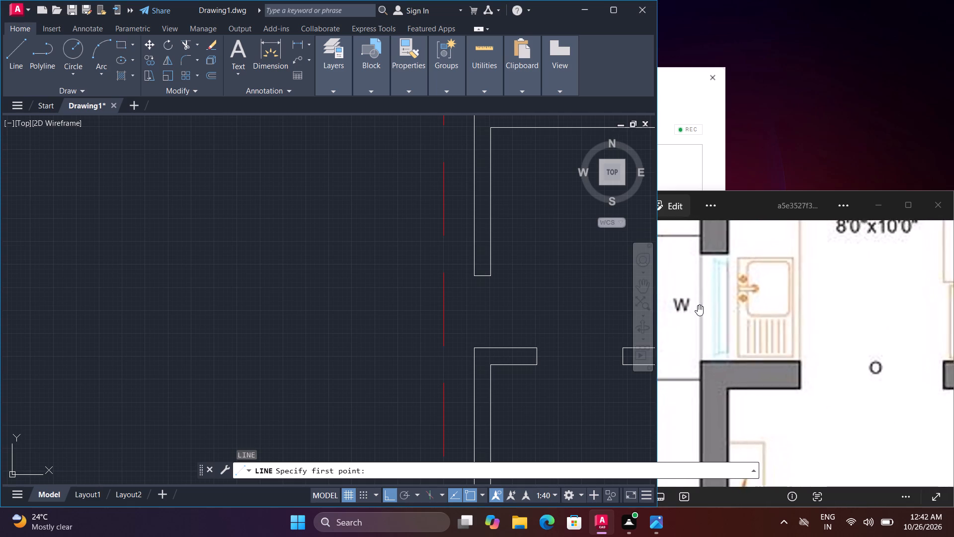
scroll(698, 305, "down", 20)
scroll(698, 305, "down", 3)
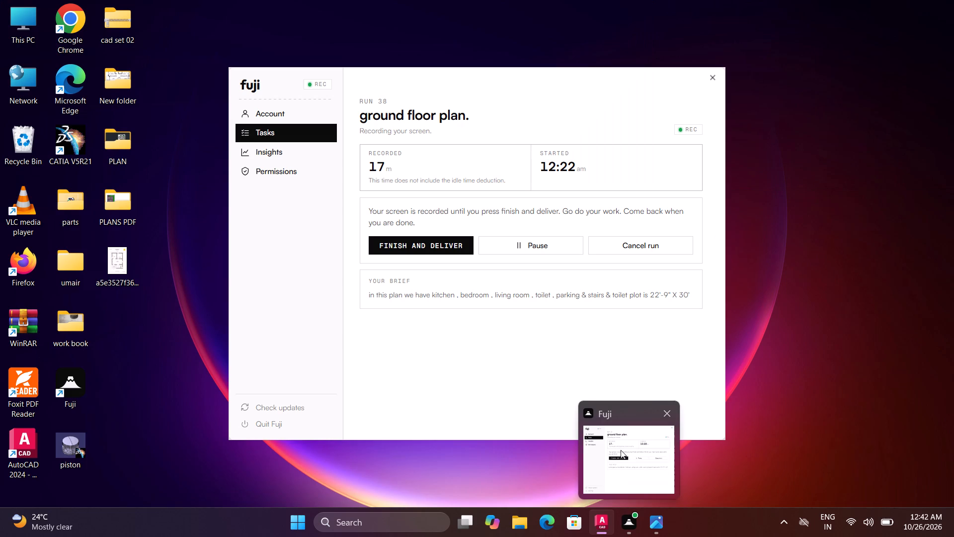
scroll(479, 352, "down", 4)
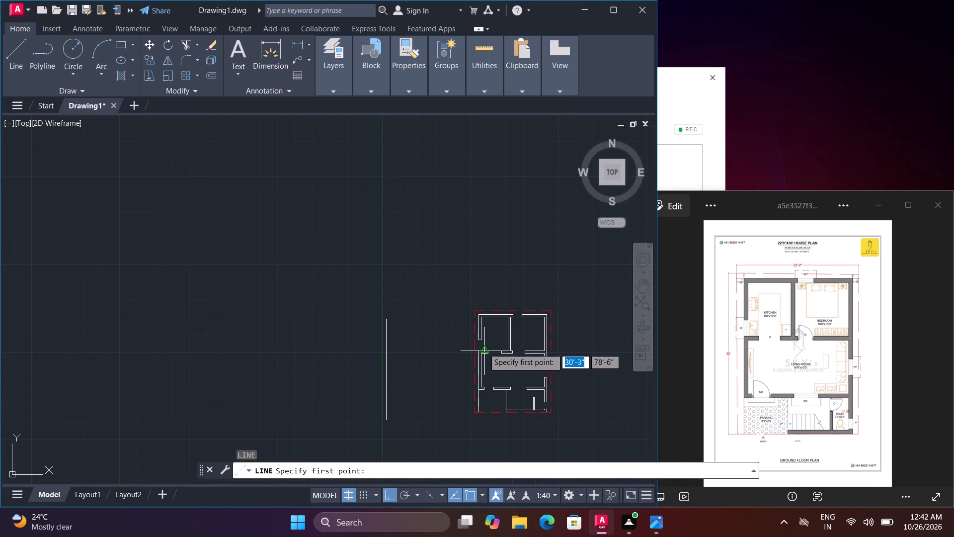
scroll(482, 343, "up", 2)
middle_click_drag(517, 342, 495, 313)
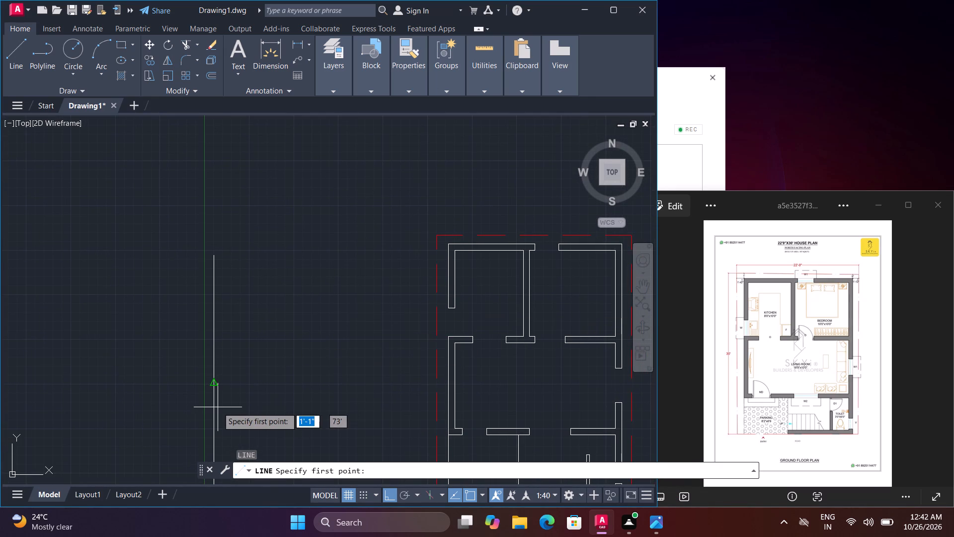
key("Escape")
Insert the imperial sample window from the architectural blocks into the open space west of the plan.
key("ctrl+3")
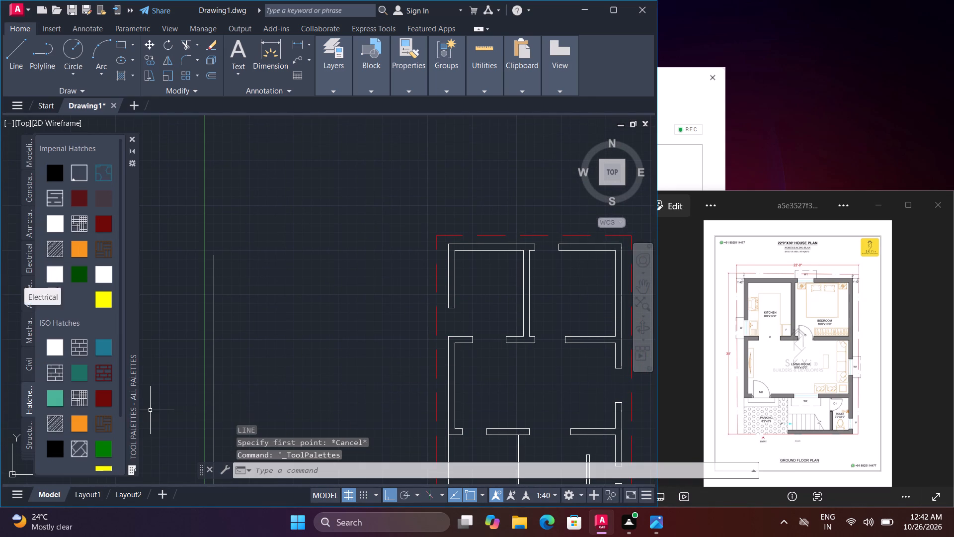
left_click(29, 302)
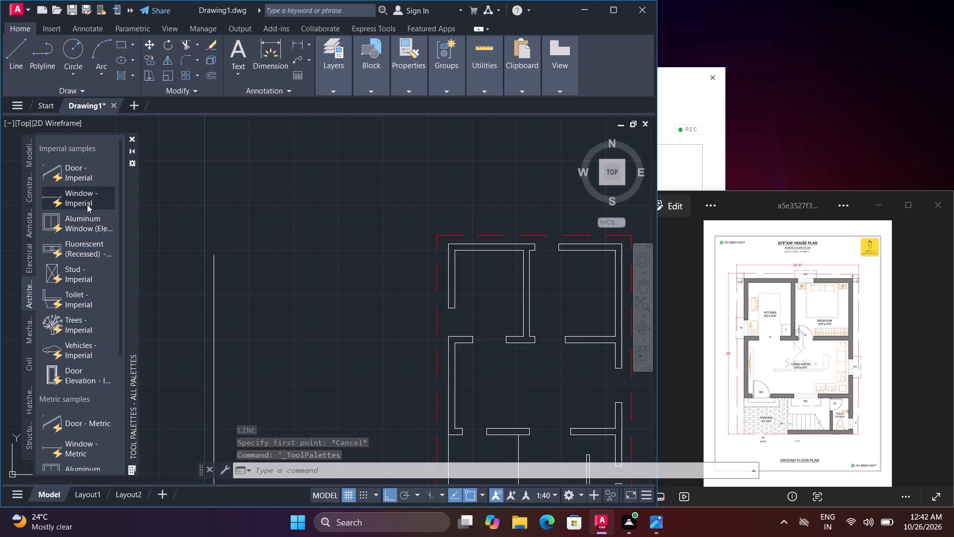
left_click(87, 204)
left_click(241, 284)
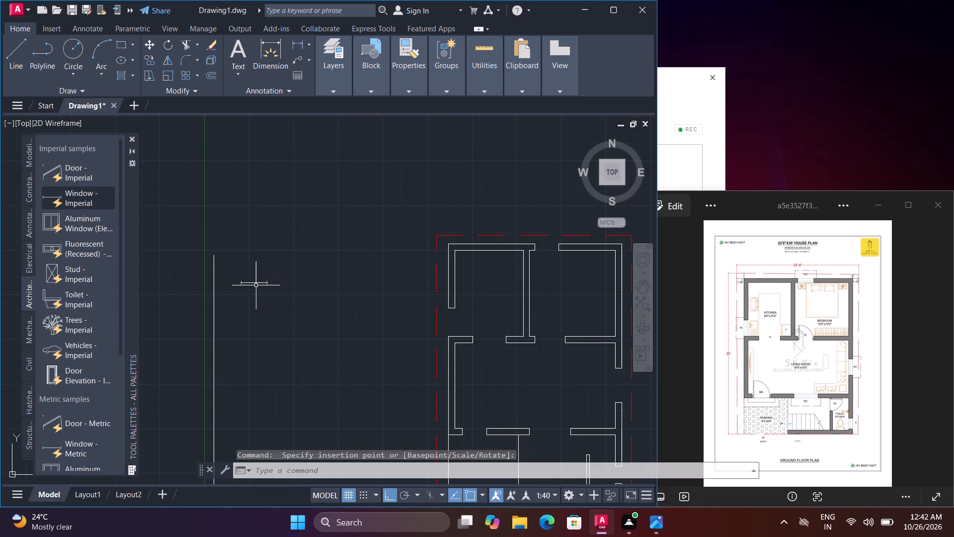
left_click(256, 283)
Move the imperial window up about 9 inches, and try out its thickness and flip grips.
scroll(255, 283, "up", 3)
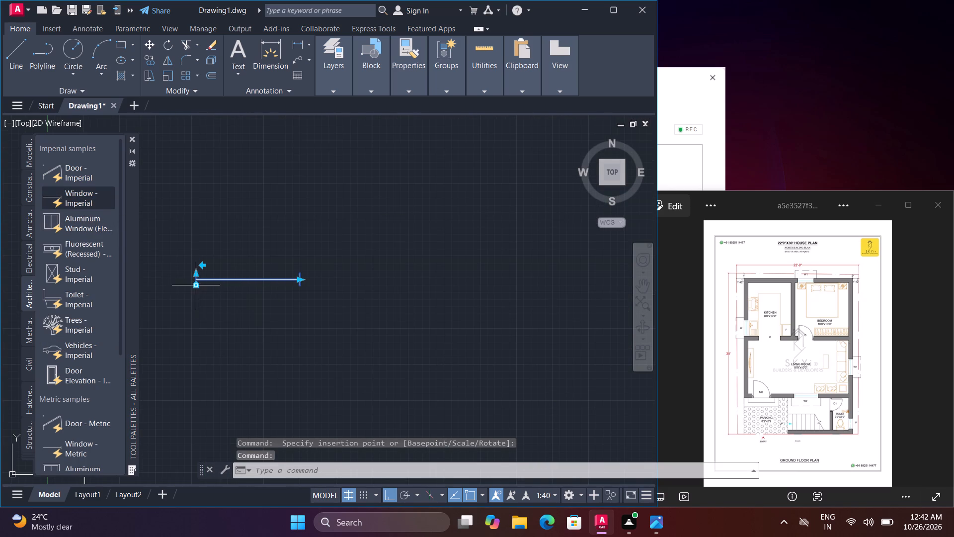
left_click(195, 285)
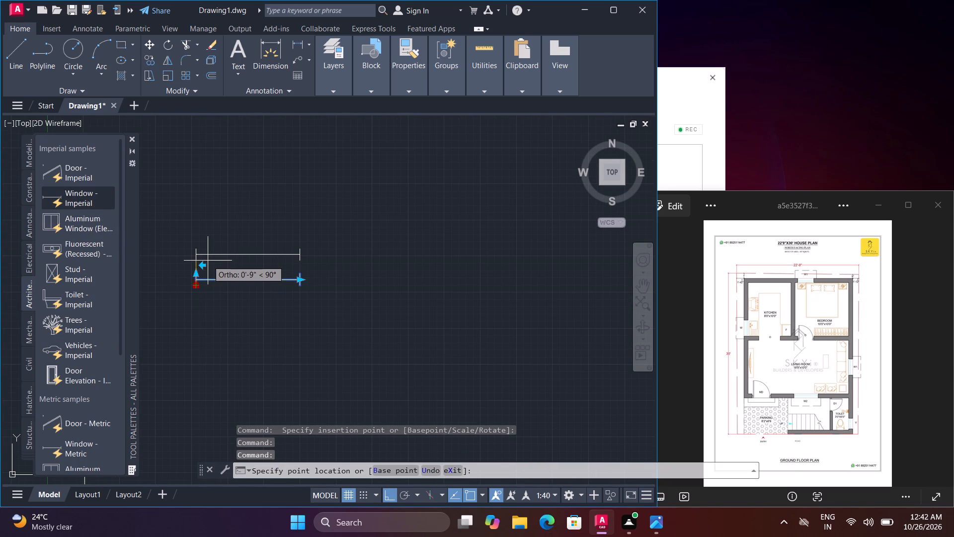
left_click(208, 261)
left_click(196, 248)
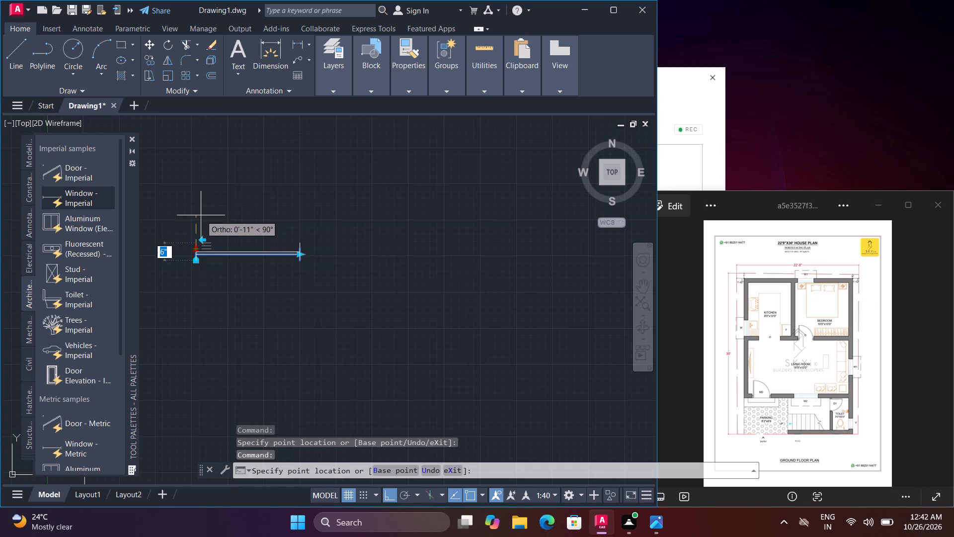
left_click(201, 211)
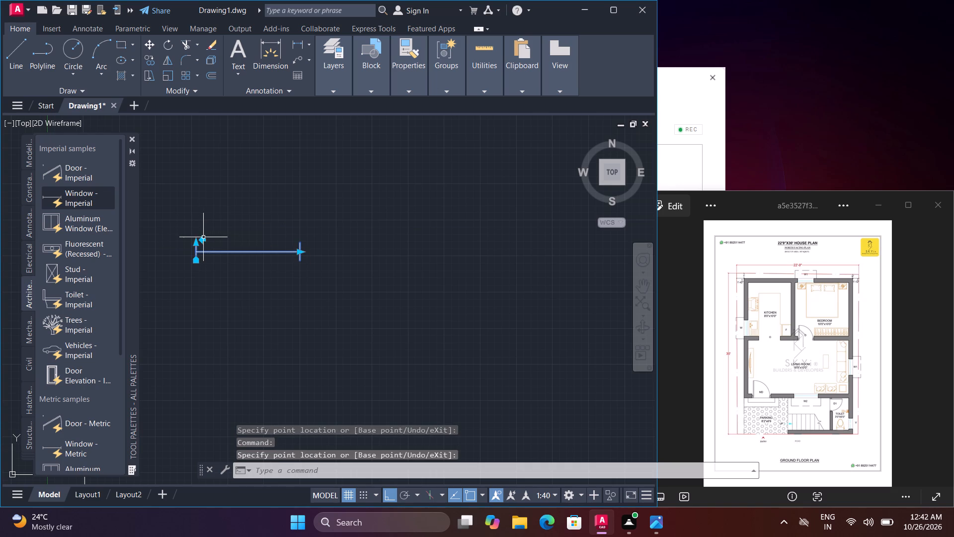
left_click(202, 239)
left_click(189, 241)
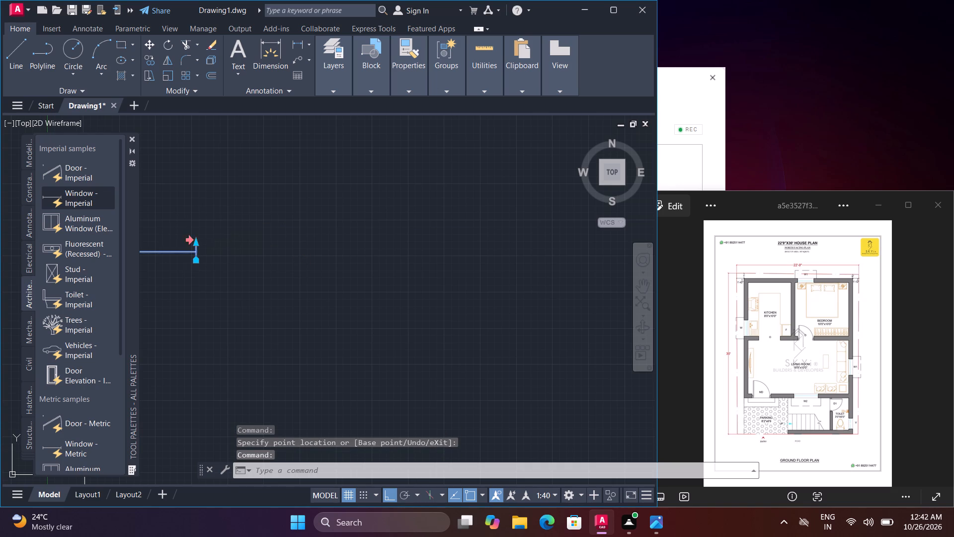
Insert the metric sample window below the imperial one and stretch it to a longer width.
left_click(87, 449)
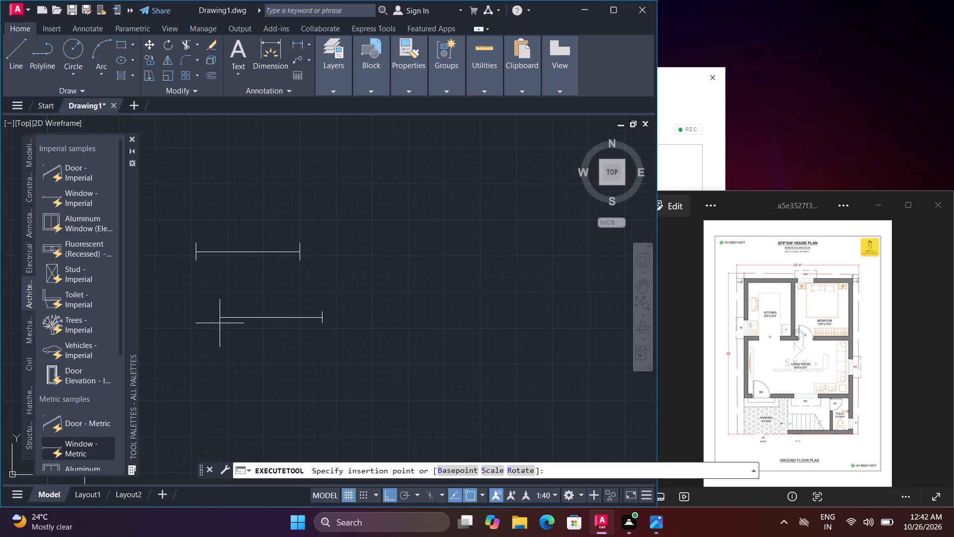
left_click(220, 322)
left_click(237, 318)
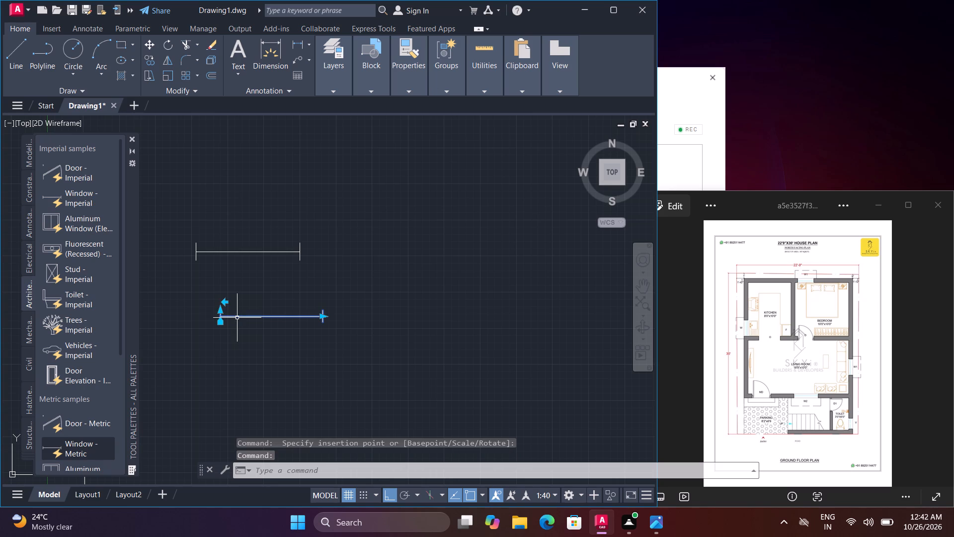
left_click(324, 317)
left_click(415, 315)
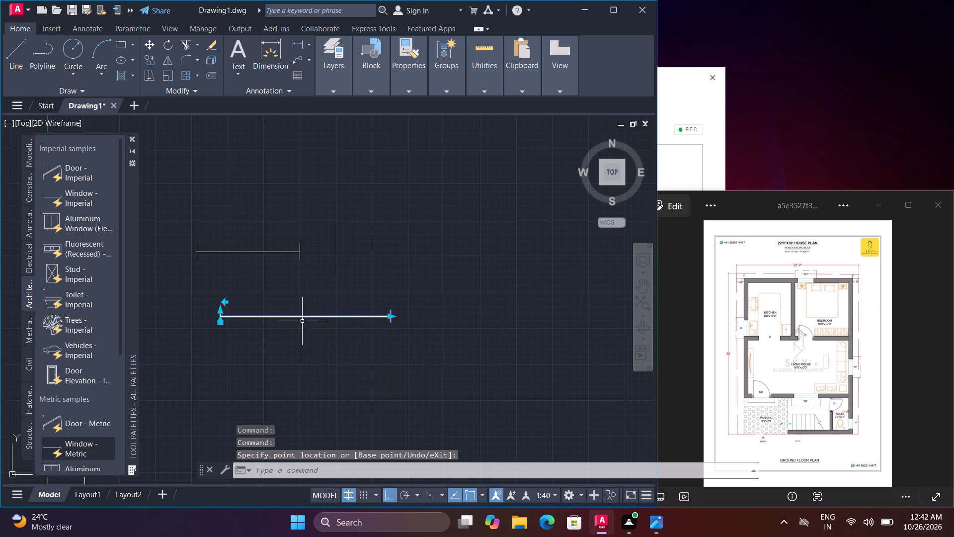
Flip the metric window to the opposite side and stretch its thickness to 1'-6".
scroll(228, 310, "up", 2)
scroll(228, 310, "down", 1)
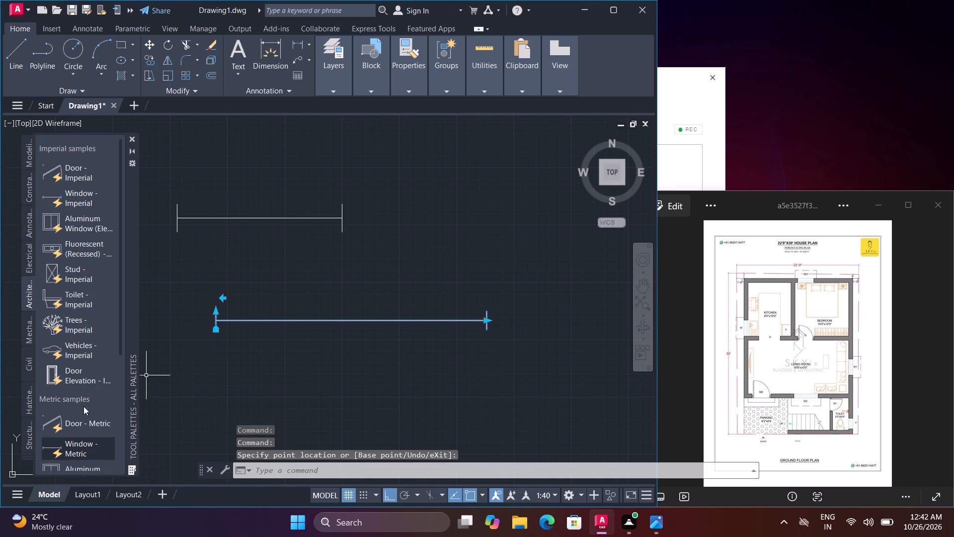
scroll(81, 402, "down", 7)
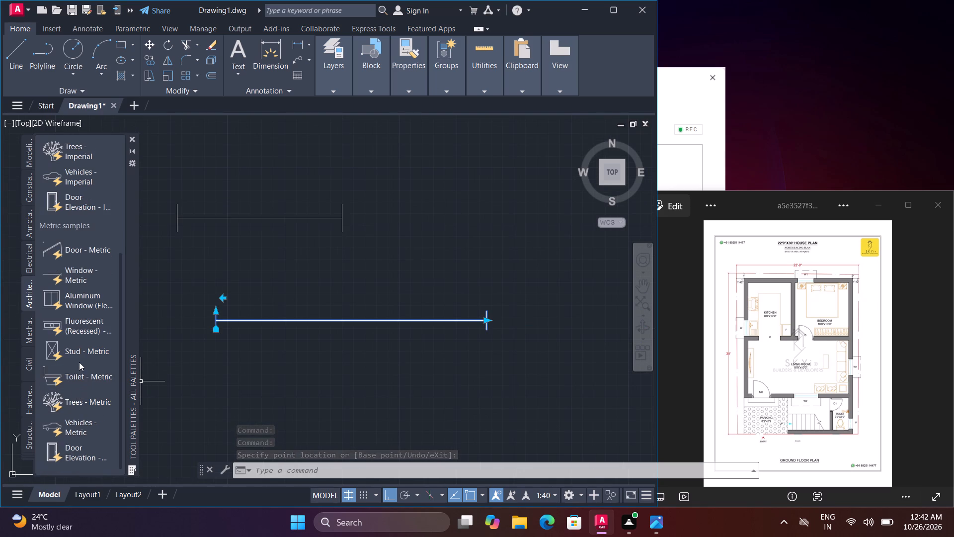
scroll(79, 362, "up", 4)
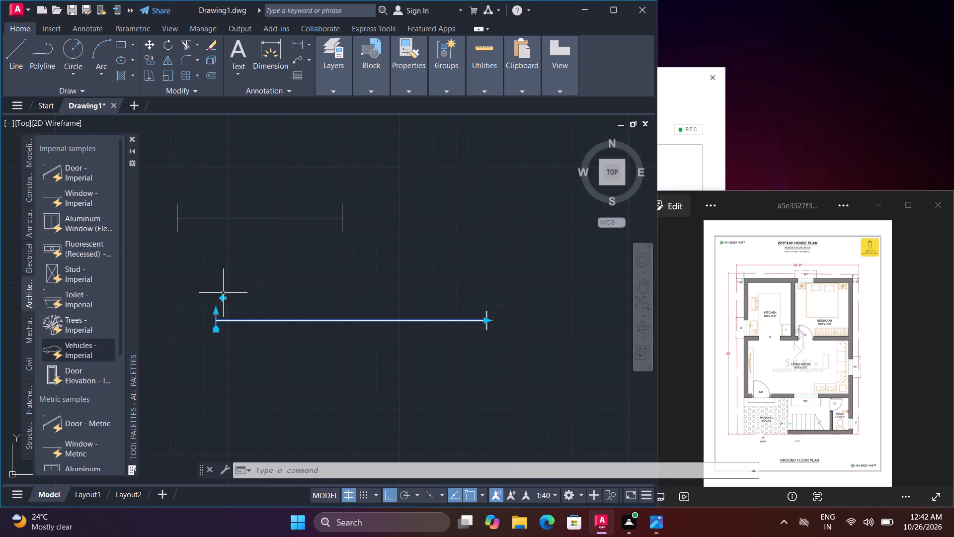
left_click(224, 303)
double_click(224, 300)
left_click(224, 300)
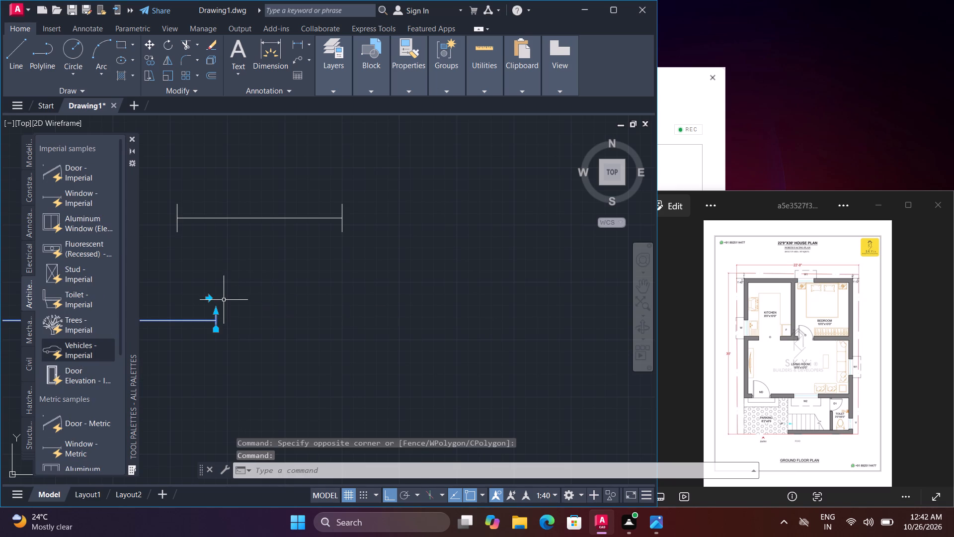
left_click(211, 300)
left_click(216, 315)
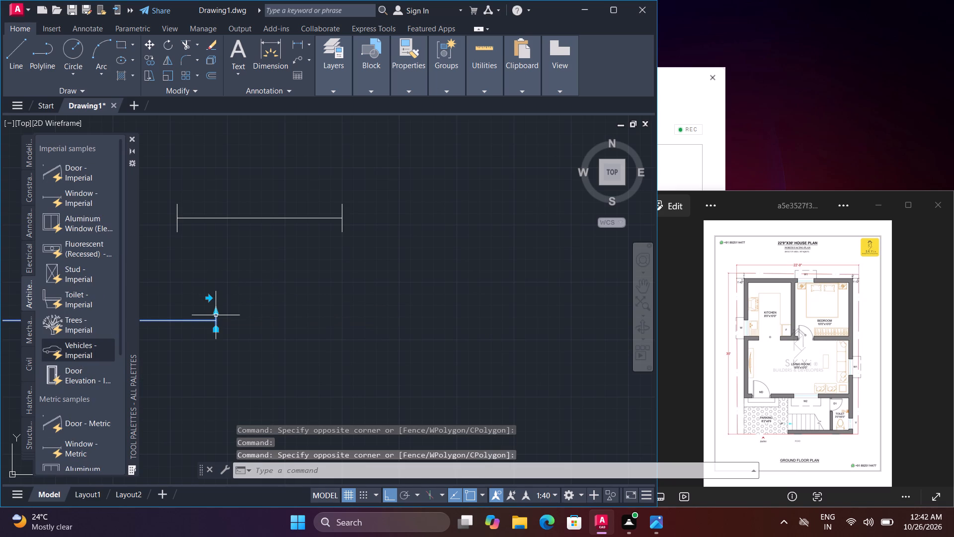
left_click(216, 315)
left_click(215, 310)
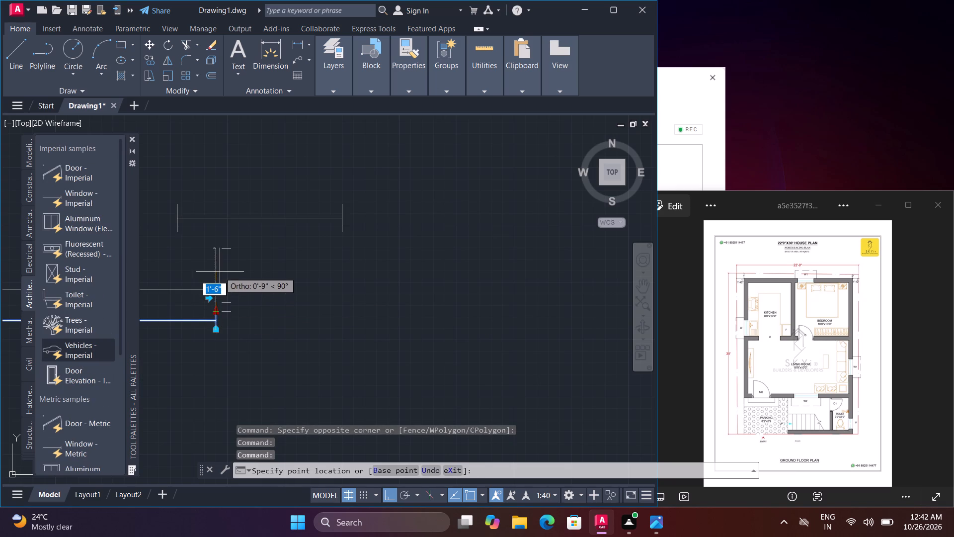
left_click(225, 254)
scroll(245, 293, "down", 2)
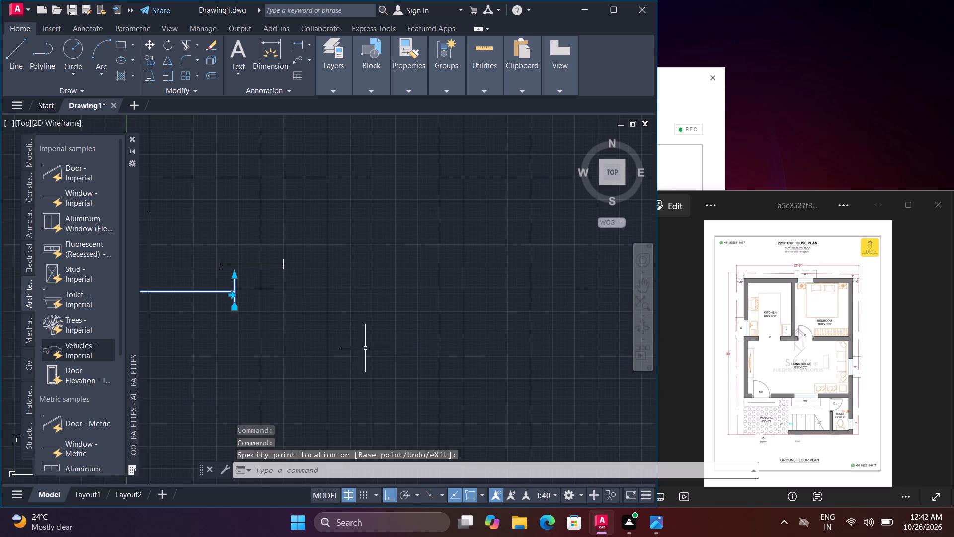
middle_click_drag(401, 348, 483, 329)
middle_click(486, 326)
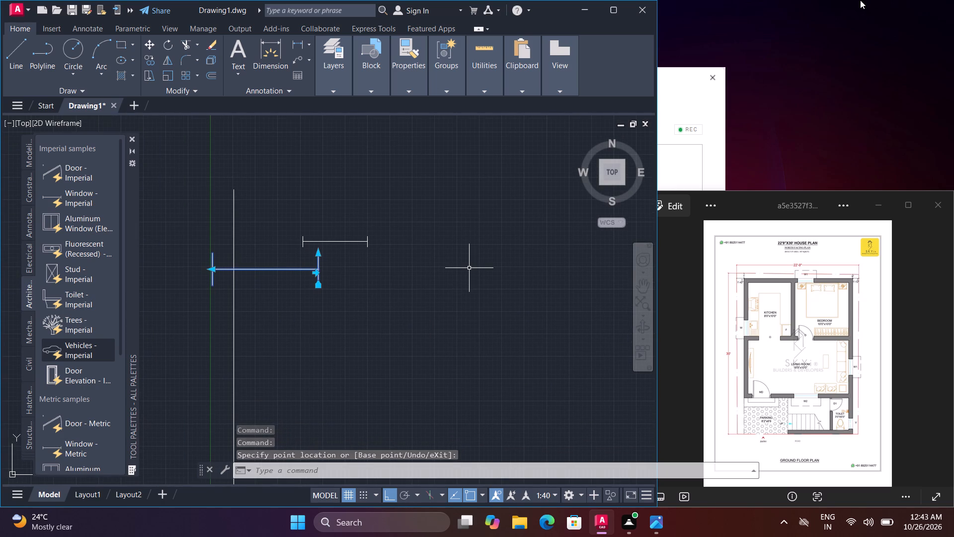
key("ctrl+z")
Erase both trial windows and the long vertical line west of the plan.
scroll(842, 8, "down", 6)
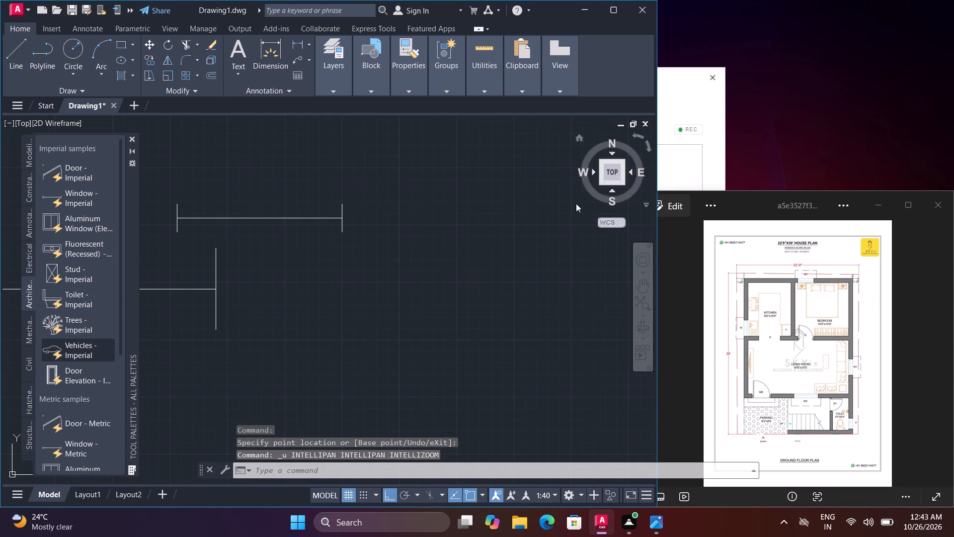
scroll(562, 216, "down", 5)
left_click_drag(465, 178, 477, 187)
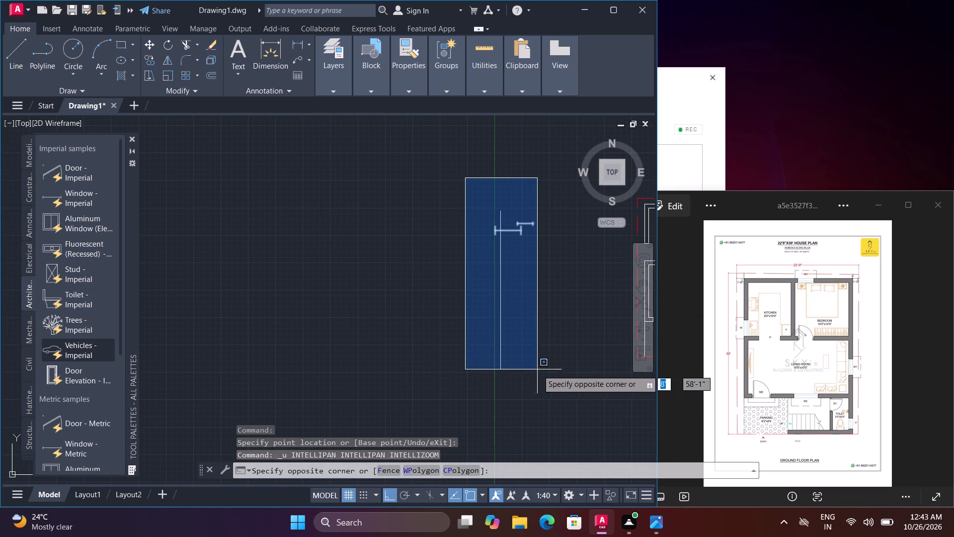
left_click(543, 388)
key("Delete")
Insert the imperial sample door in the open space west of the plan and close the block palette.
middle_click_drag(557, 341, 540, 331)
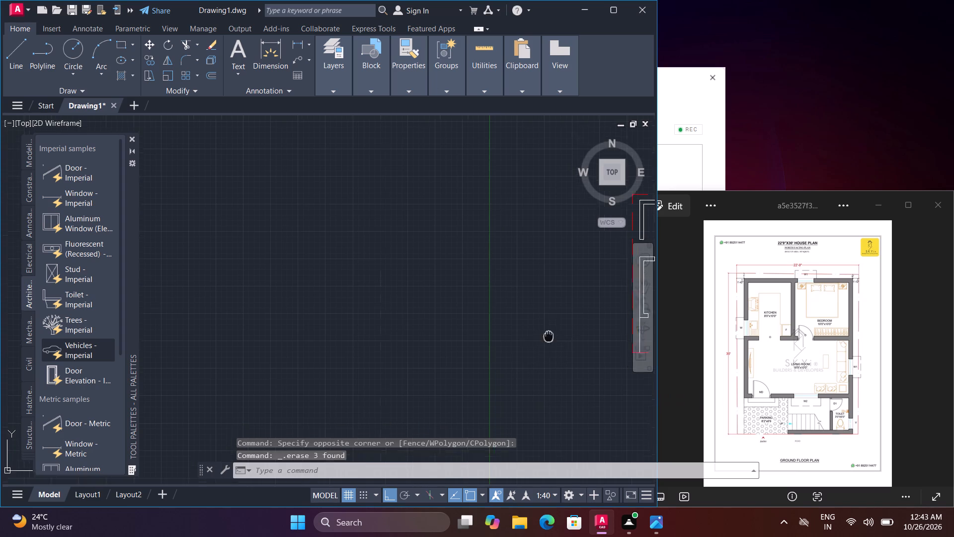
middle_click_drag(540, 331, 285, 297)
scroll(298, 284, "down", 1)
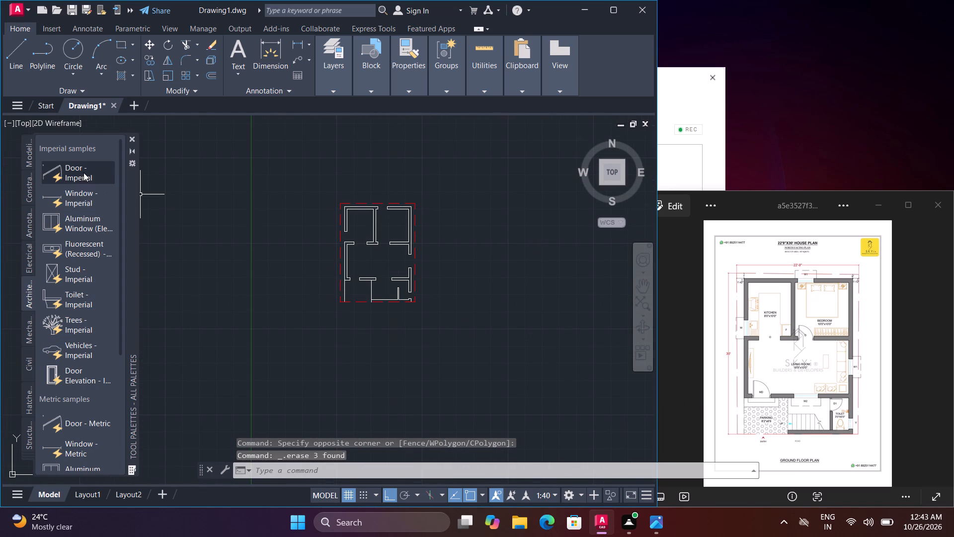
left_click(83, 172)
left_click(287, 272)
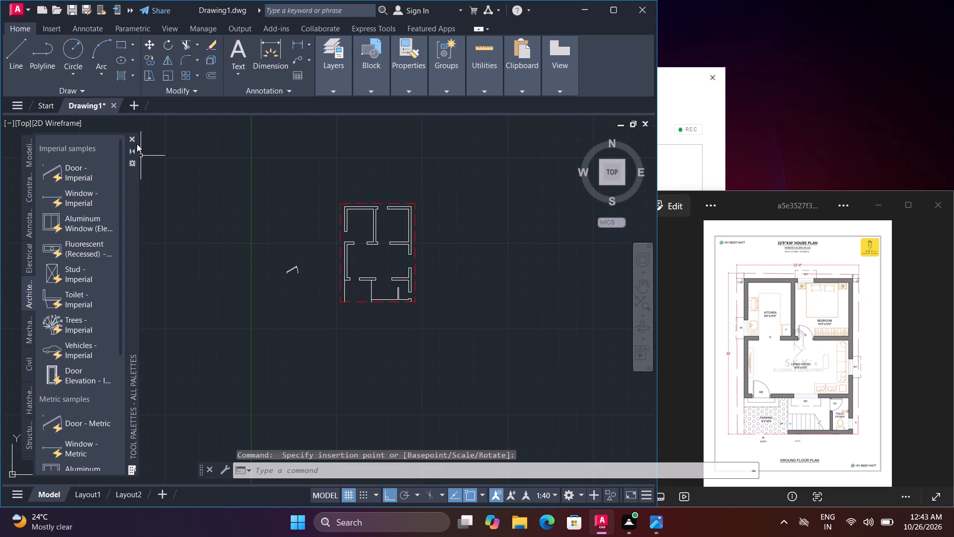
left_click(132, 139)
scroll(289, 270, "up", 3)
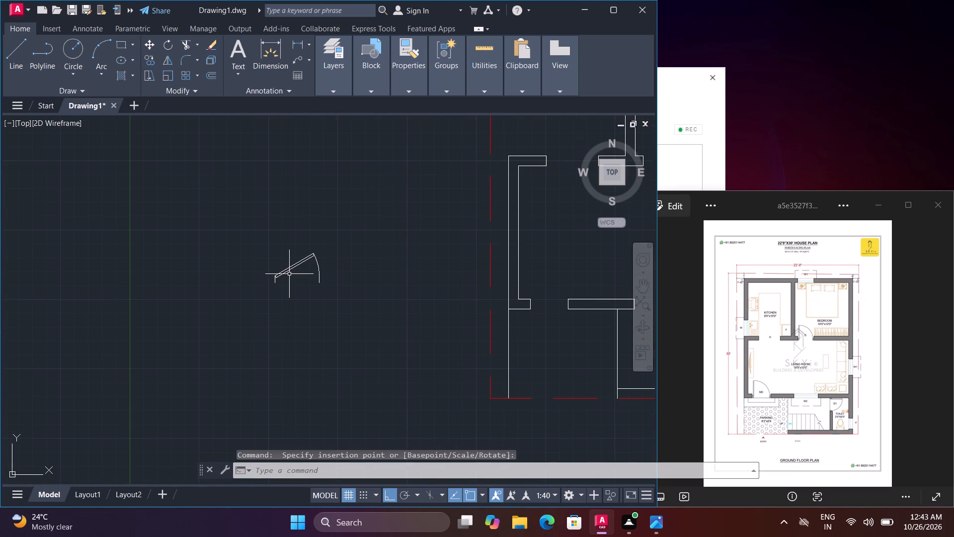
middle_click_drag(367, 296, 287, 341)
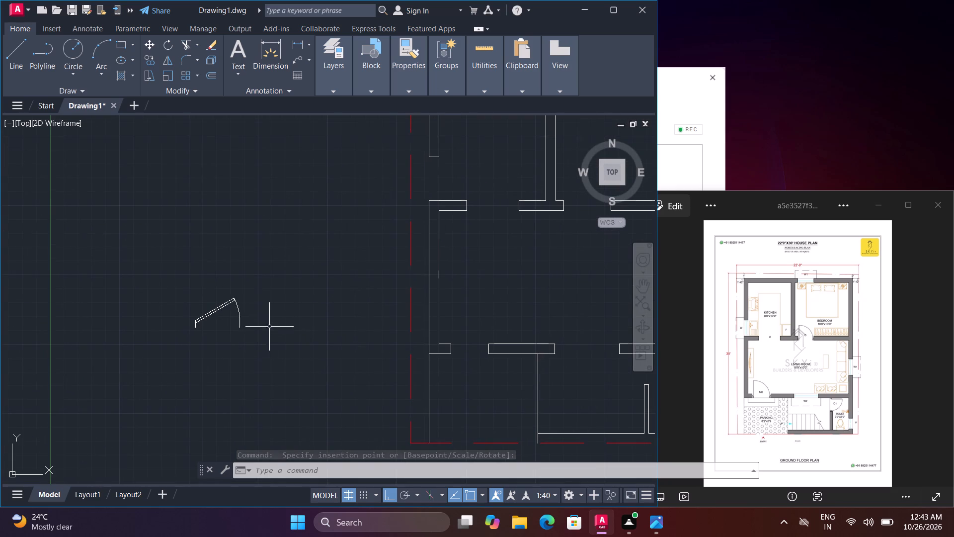
Swing the sample door west of the plan fully open so its leaf stands perpendicular to the opening.
left_click(236, 304)
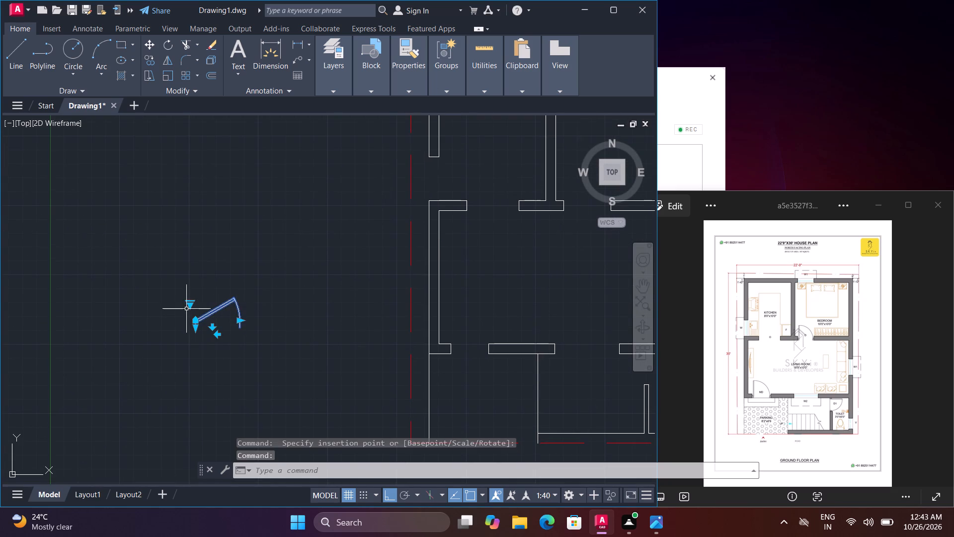
left_click(192, 306)
left_click(219, 352)
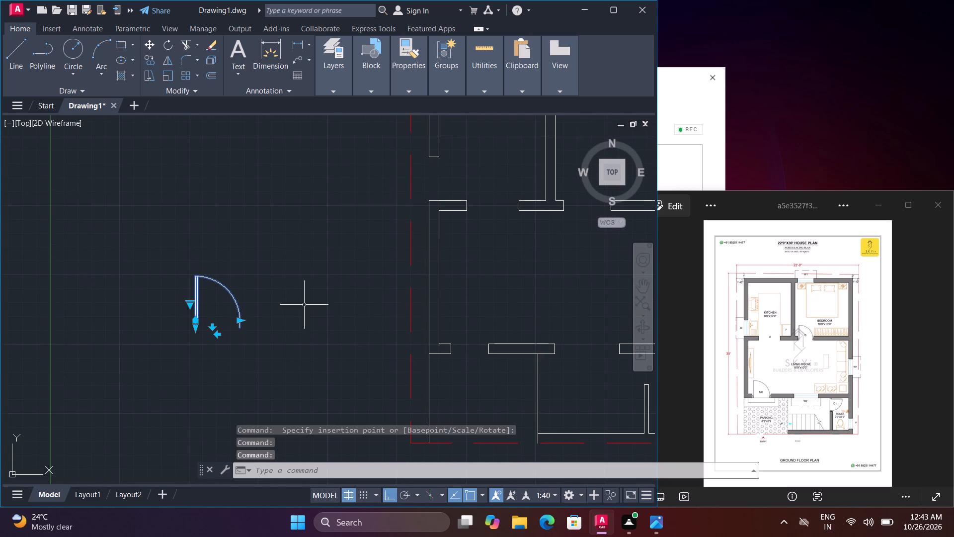
Copy the opened door from its hinge-side endpoint into the living room, the stair area and the bedroom, with Ortho off.
type("co")
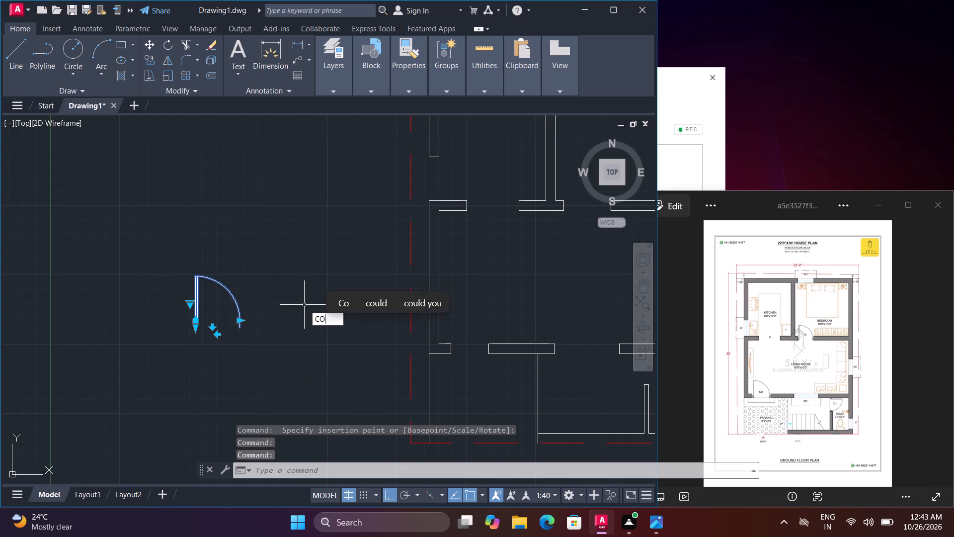
key("space")
left_click(199, 329)
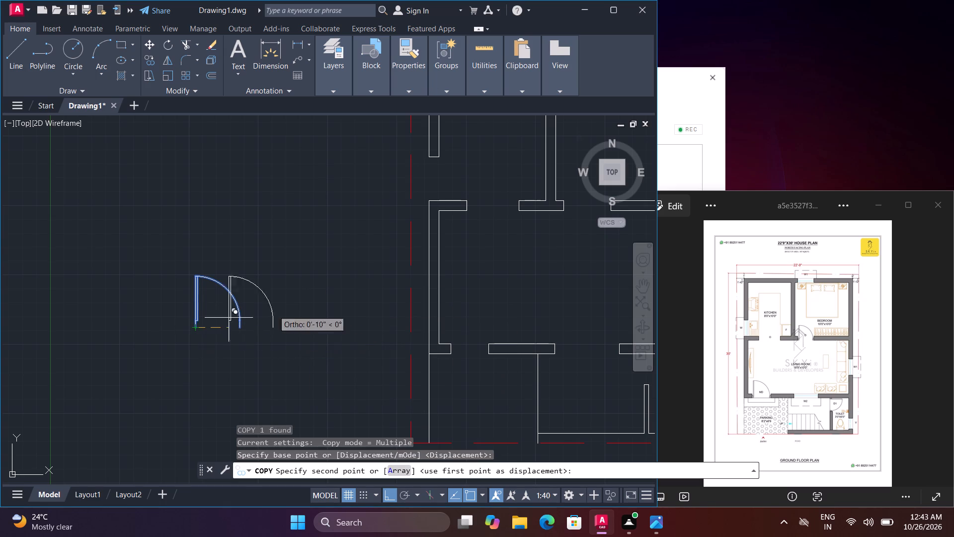
key("F8")
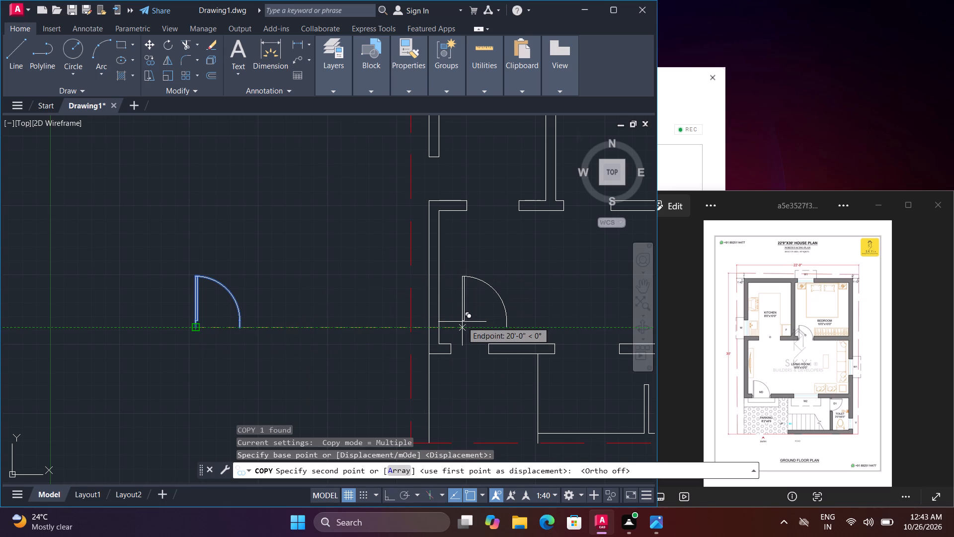
left_click(449, 332)
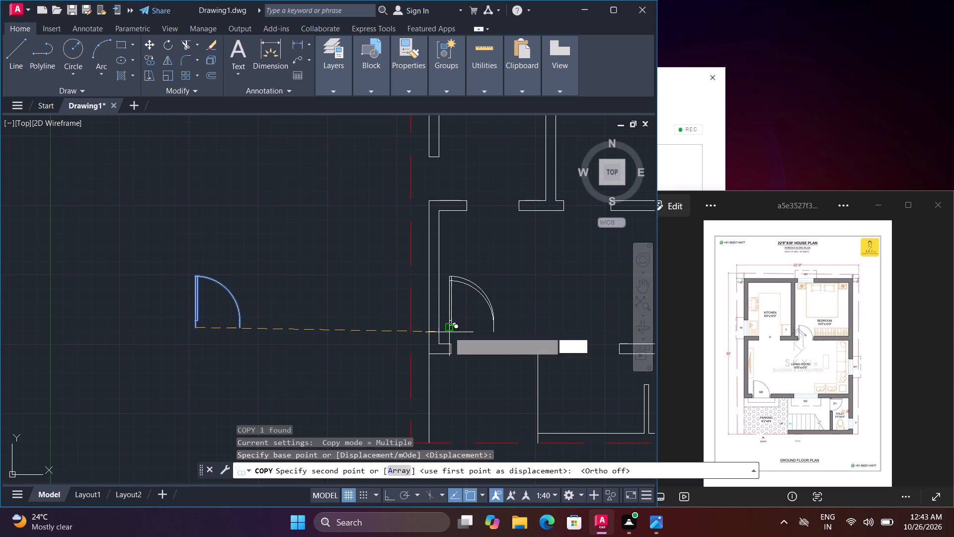
middle_click_drag(556, 321, 475, 323)
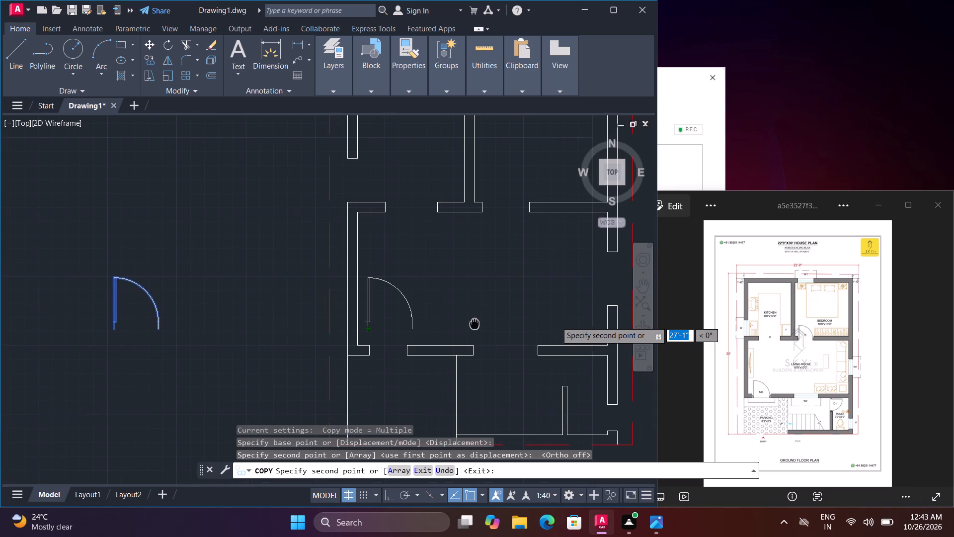
middle_click_drag(475, 323, 475, 323)
left_click(501, 411)
middle_click_drag(503, 259, 509, 348)
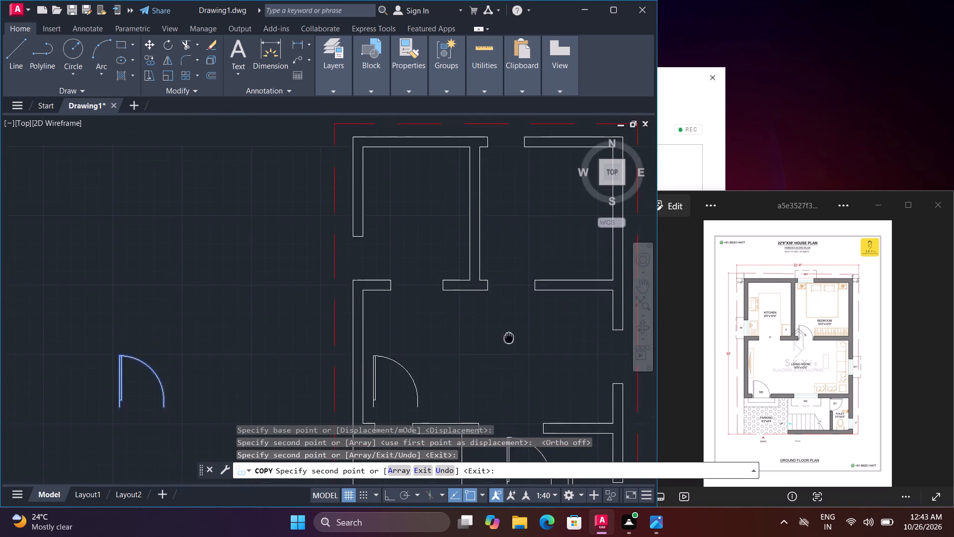
middle_click_drag(509, 348, 509, 361)
left_click(504, 282)
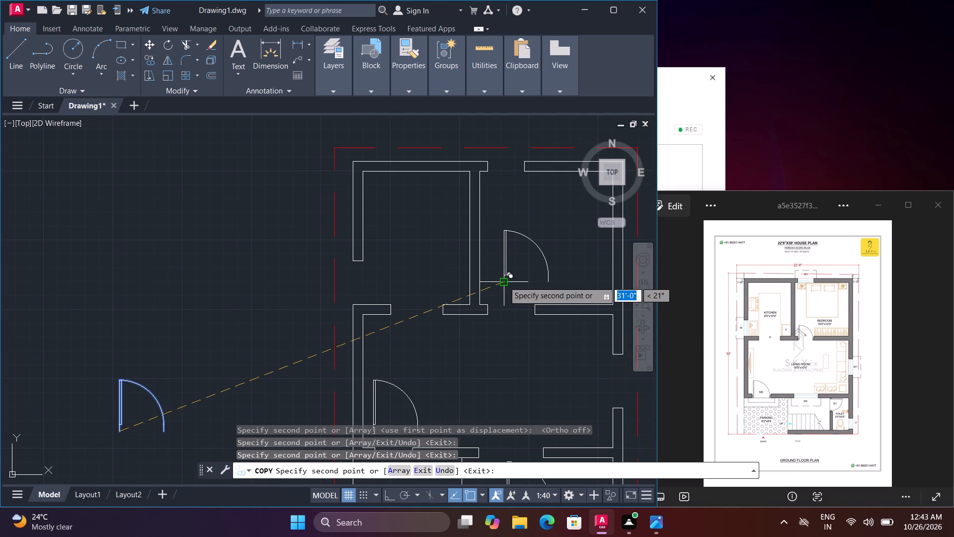
key("Escape")
Move the bedroom door copy by its hinge-side endpoint to the middle of the west jamb of the bedroom's south wall opening.
type("m")
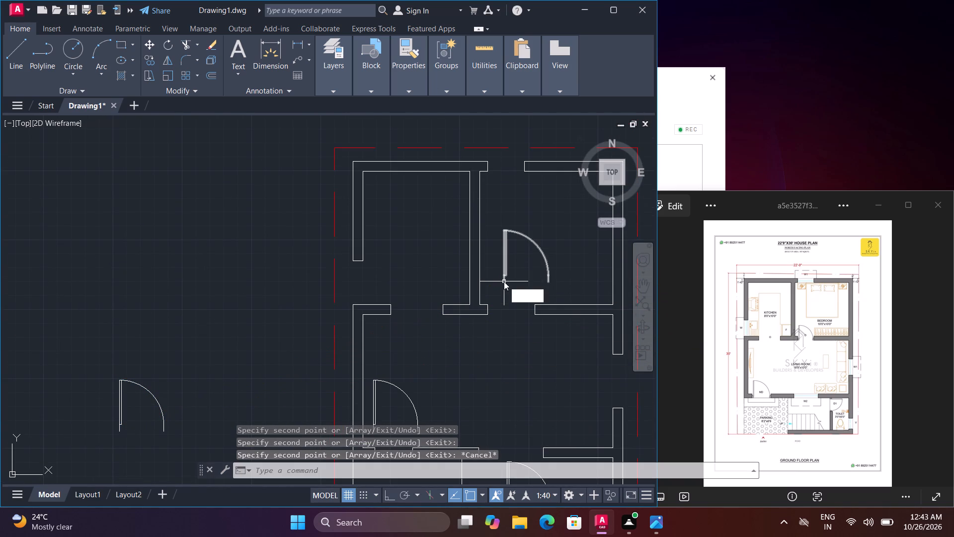
key("space")
left_click(504, 281)
key("space")
left_click(501, 283)
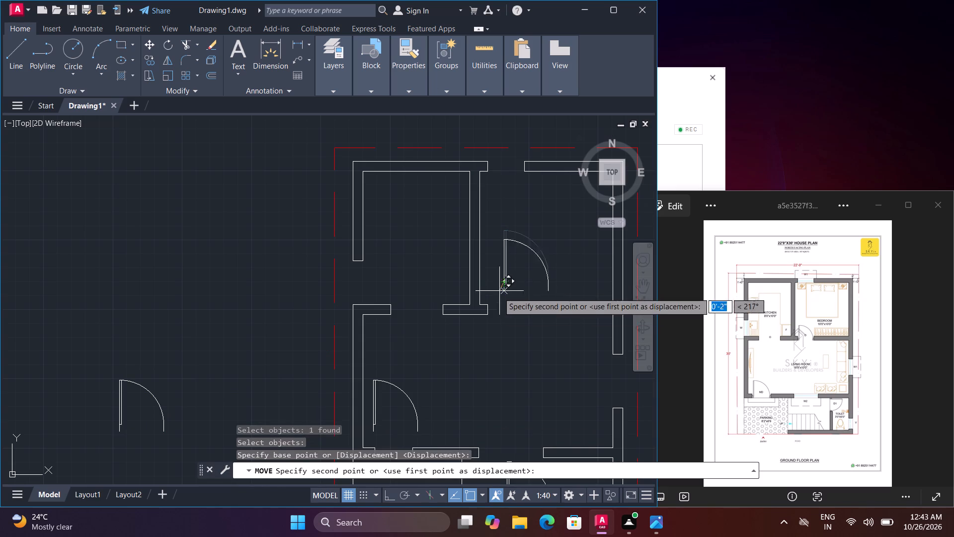
scroll(490, 311, "up", 2)
left_click(482, 312)
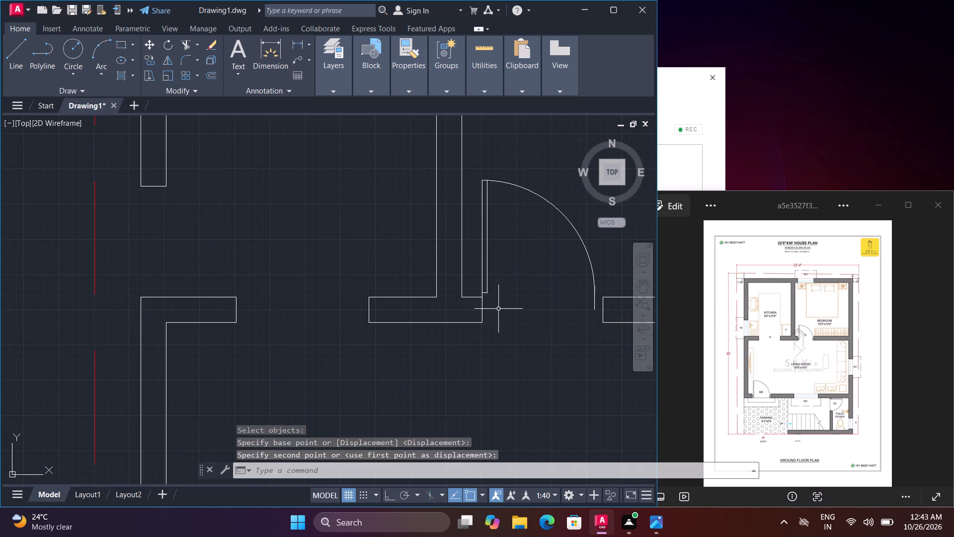
Scale the bedroom door about its hinge-side endpoint so its swing spans the full opening width.
type("sc")
key("space")
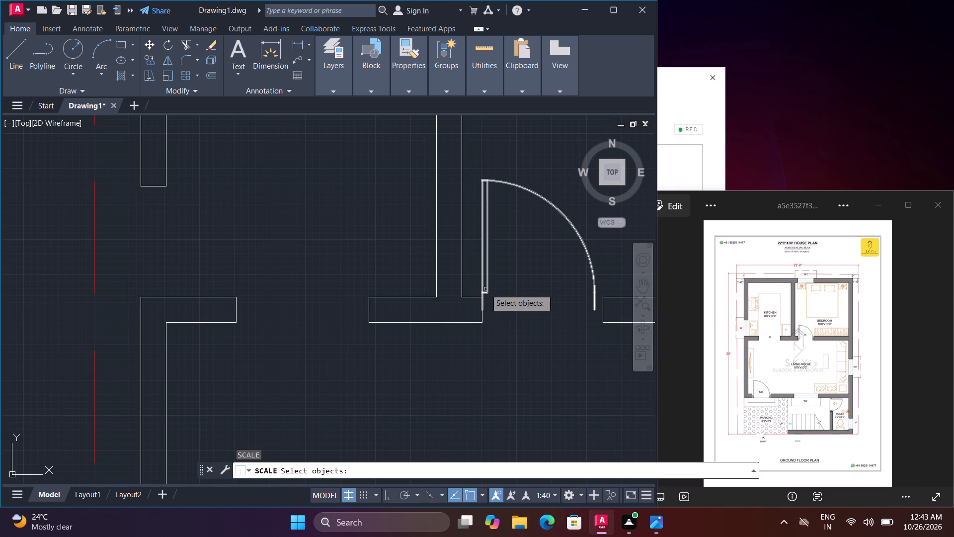
left_click(485, 289)
key("space")
left_click(481, 310)
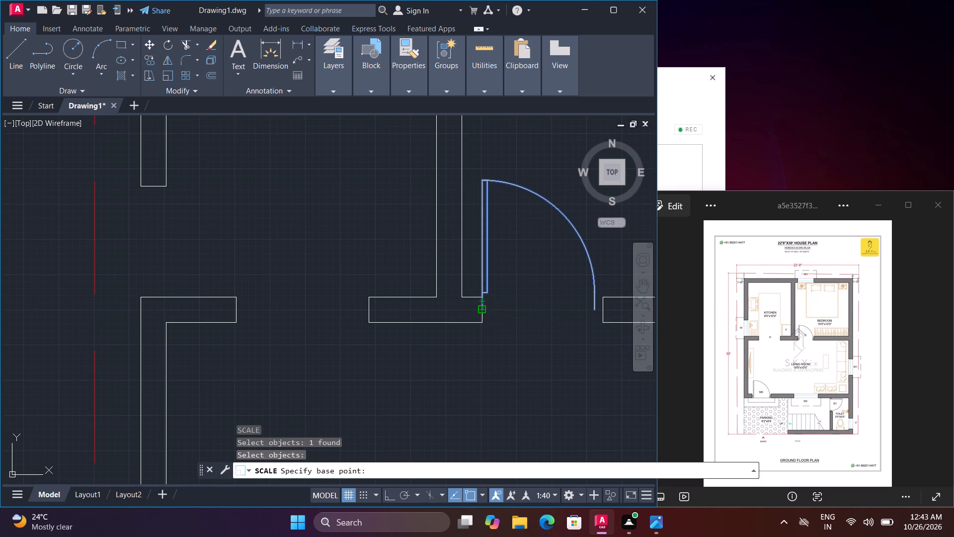
left_click(552, 306)
scroll(552, 309, "down", 2)
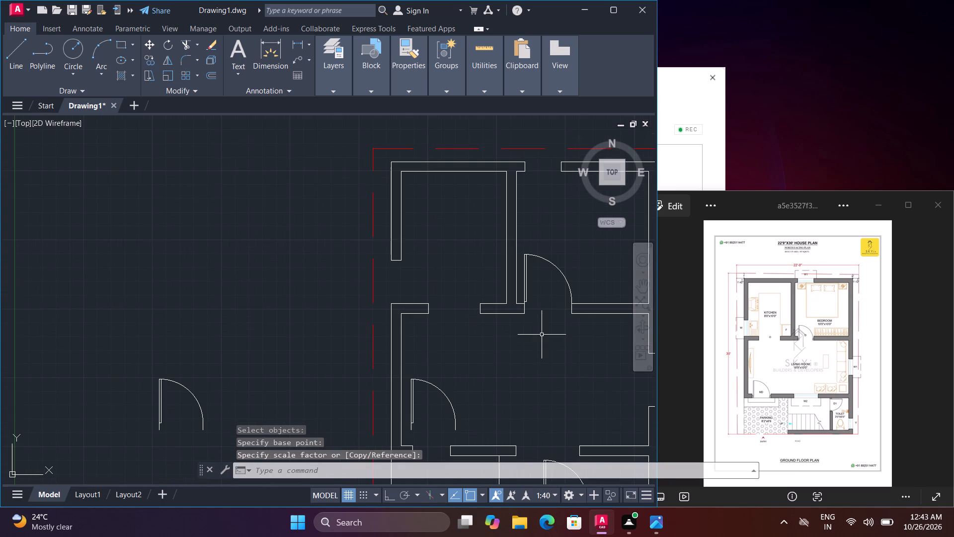
Move the living room door copy to the middle of the west jamb of the main entrance opening in the south wall.
middle_click_drag(535, 352, 513, 224)
left_click(391, 300)
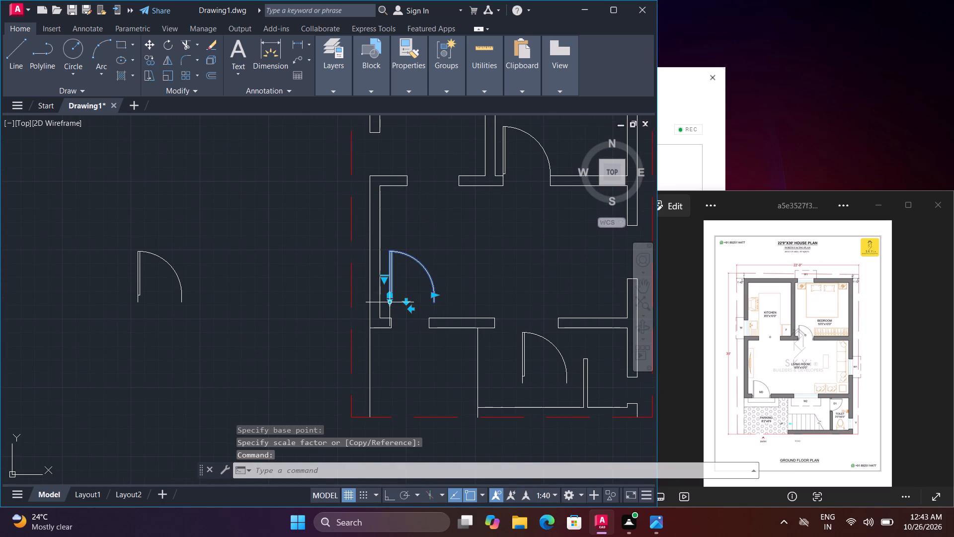
type("m")
key("space")
left_click(389, 302)
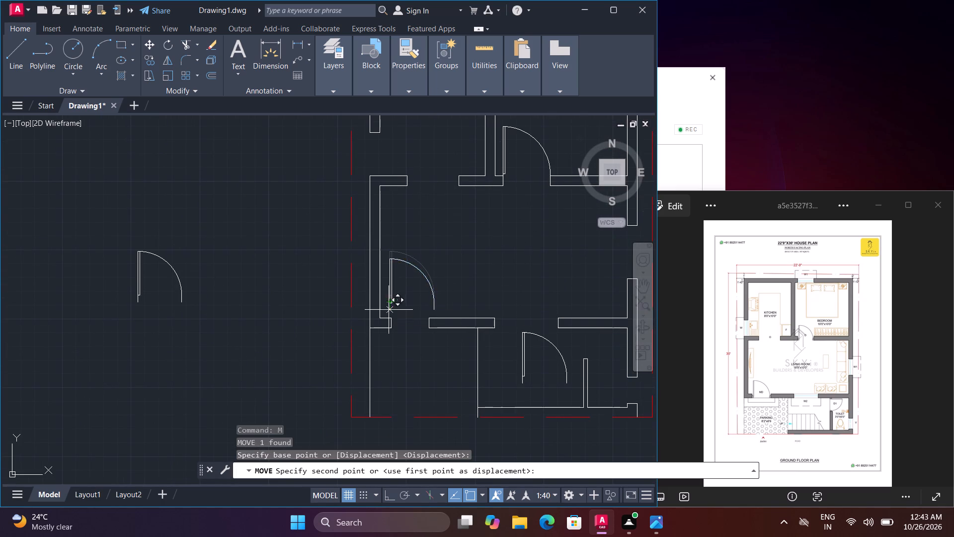
scroll(389, 321, "up", 3)
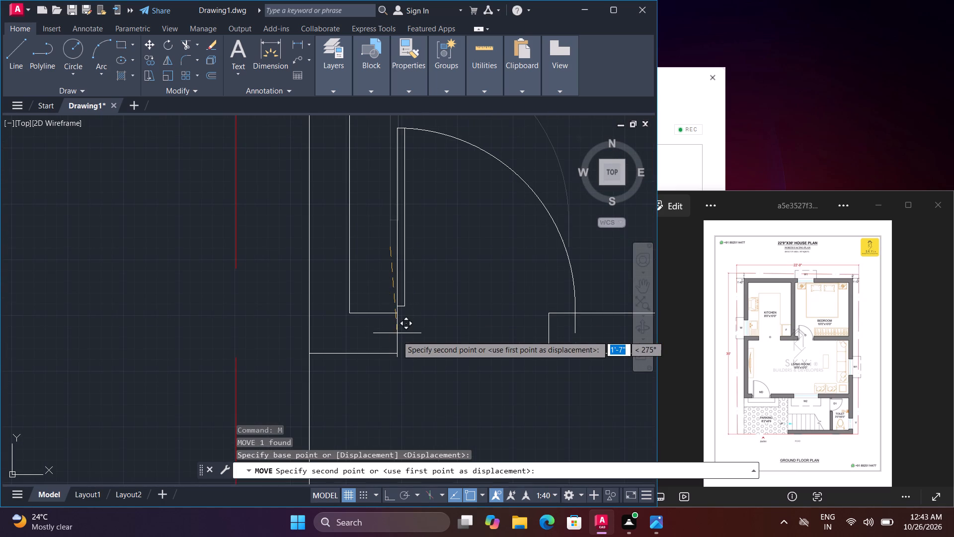
left_click(397, 336)
Scale the main entrance door about its hinge-side endpoint so its swing reaches the opposite jamb.
type("sc")
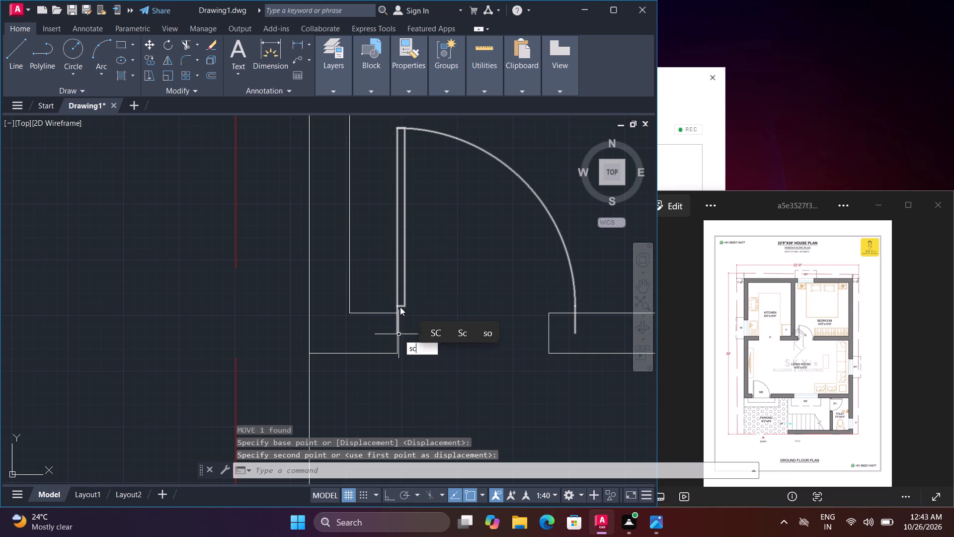
key("space")
left_click(397, 292)
key("space")
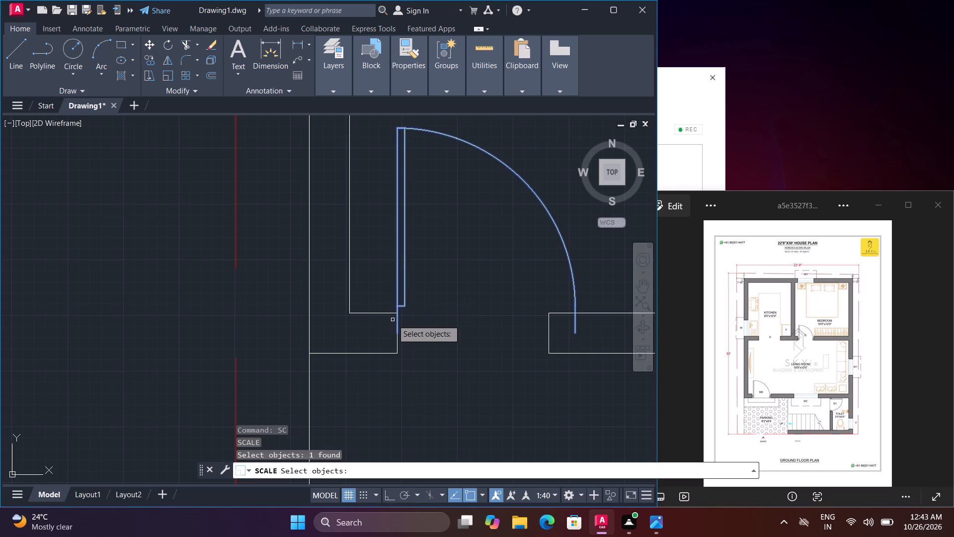
left_click(396, 334)
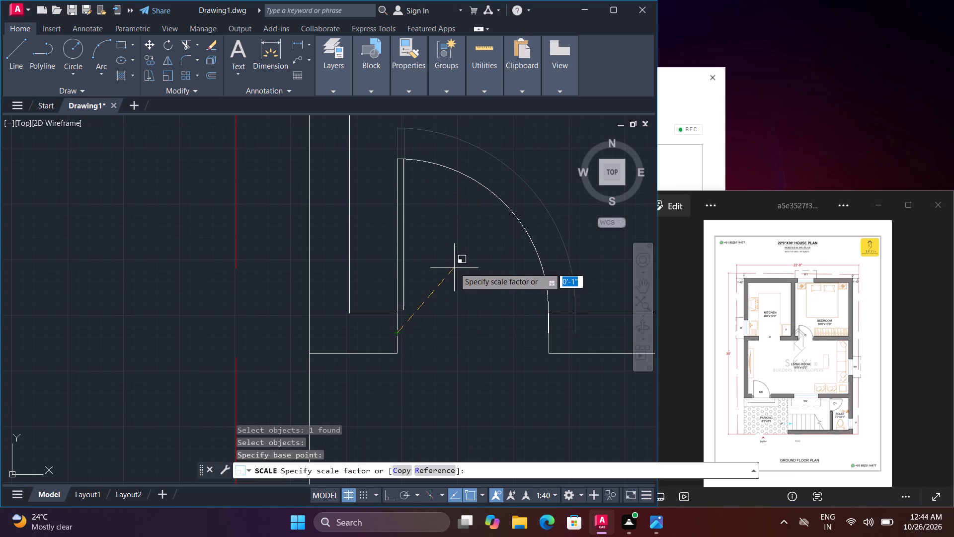
scroll(454, 268, "up", 2)
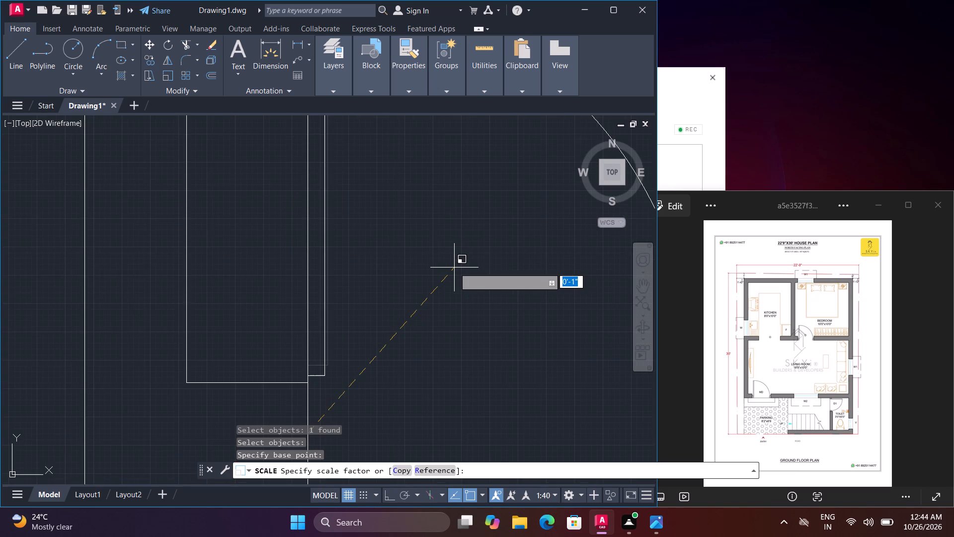
scroll(454, 268, "down", 1)
left_click(454, 268)
scroll(454, 268, "down", 3)
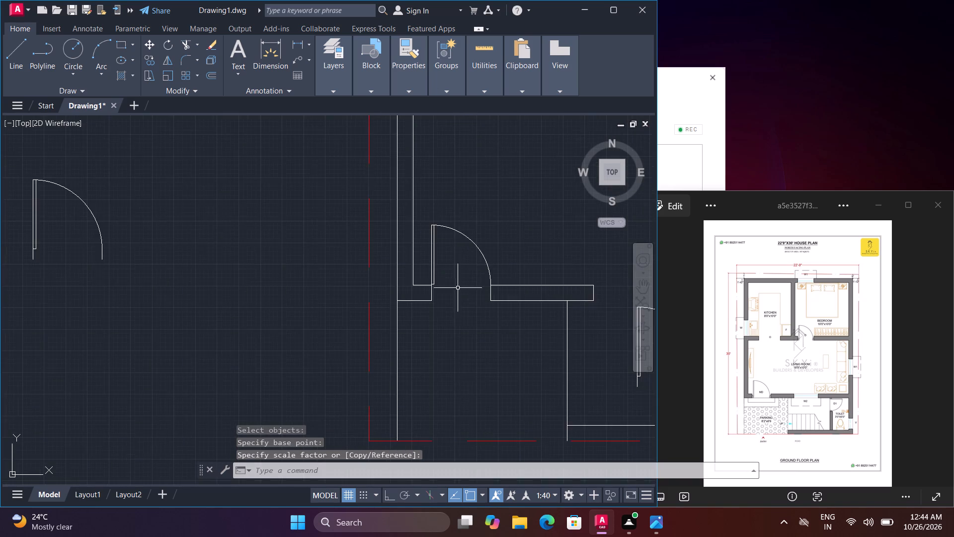
scroll(461, 301, "down", 2)
Rotate the door copy in the stair area a quarter turn clockwise about its hinge-side endpoint so the leaf points east.
middle_click_drag(476, 326, 372, 291)
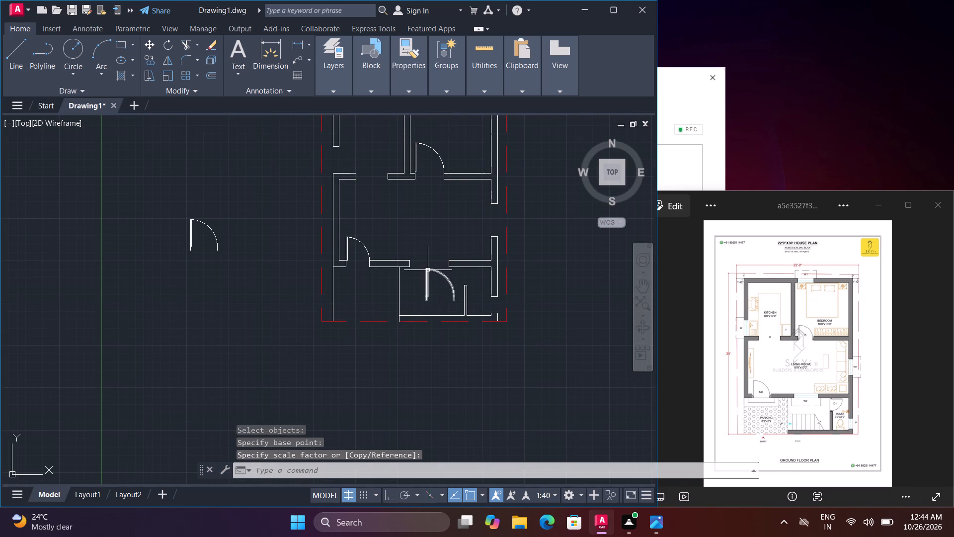
left_click(428, 270)
key("r")
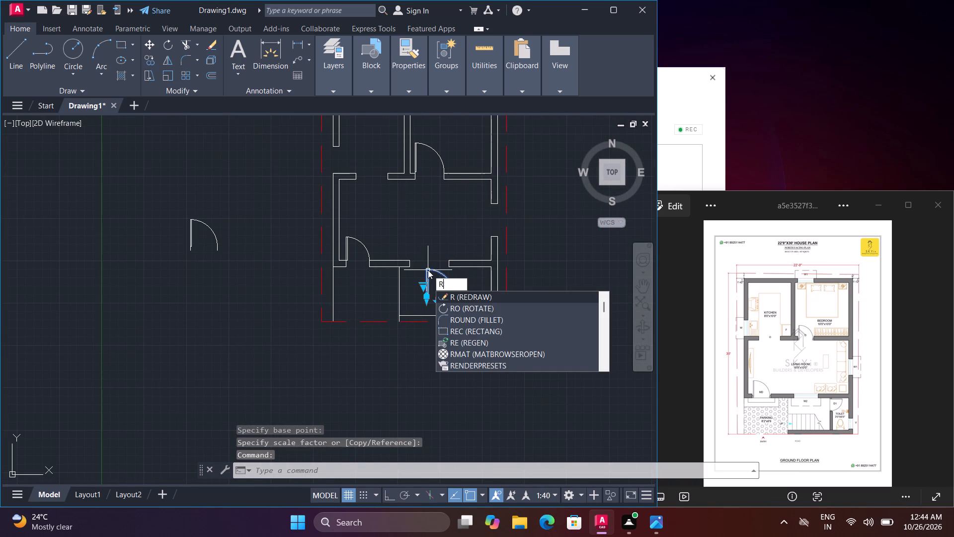
type("o")
key("space")
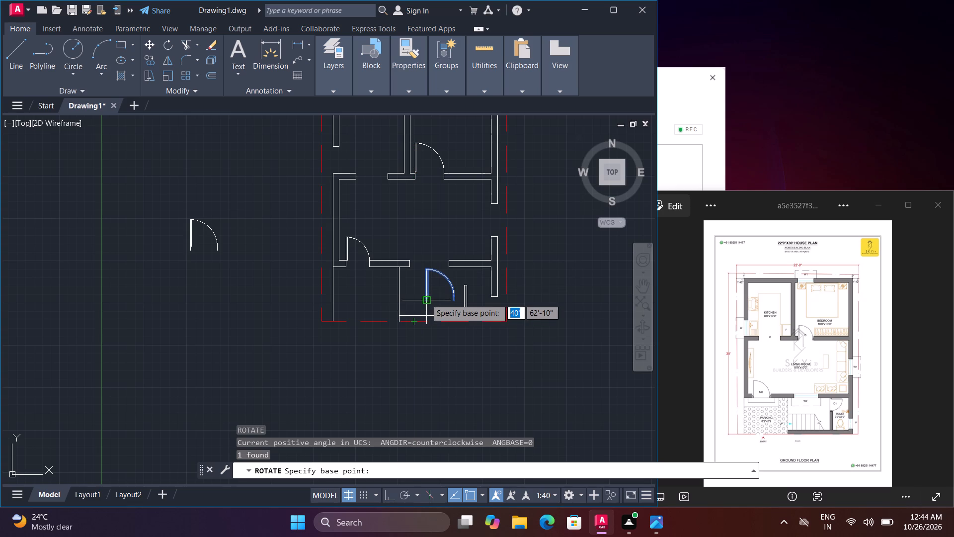
left_click(427, 298)
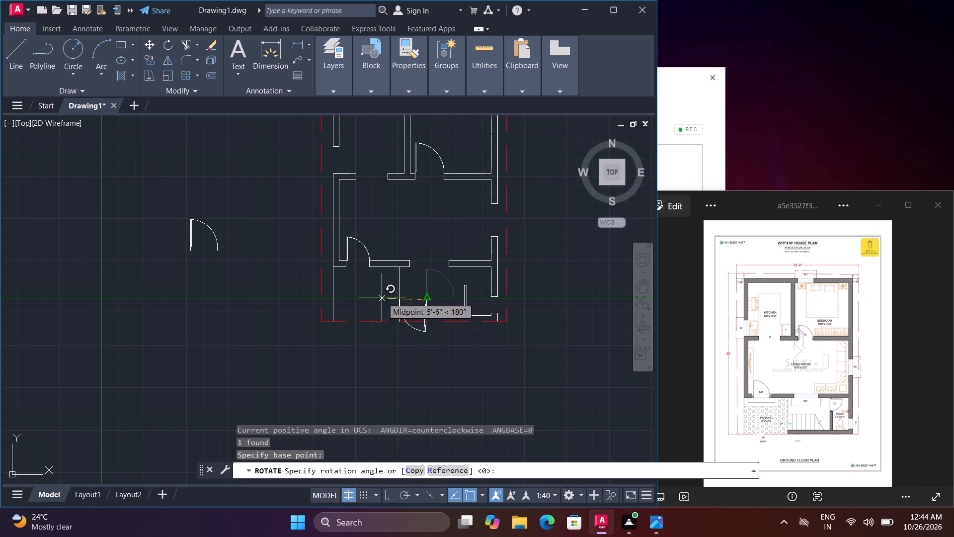
left_click(429, 354)
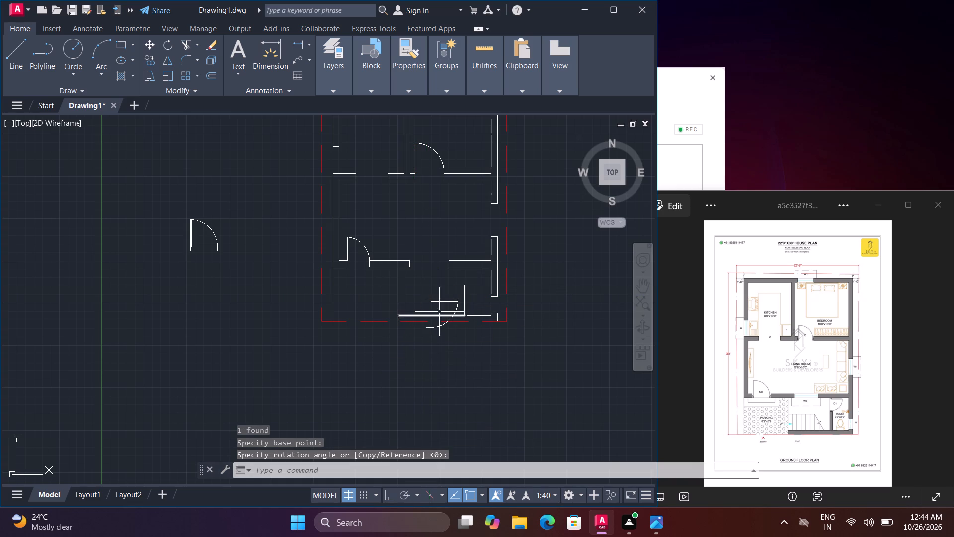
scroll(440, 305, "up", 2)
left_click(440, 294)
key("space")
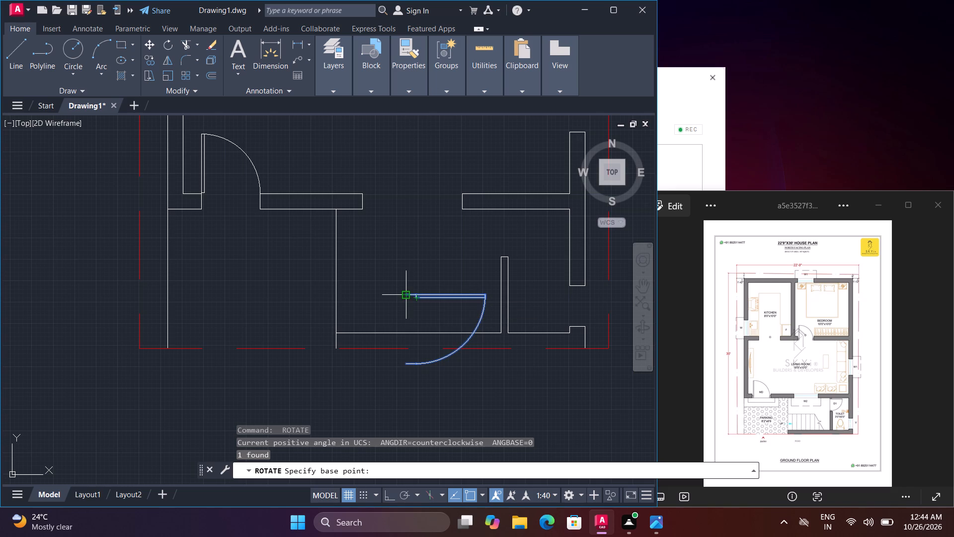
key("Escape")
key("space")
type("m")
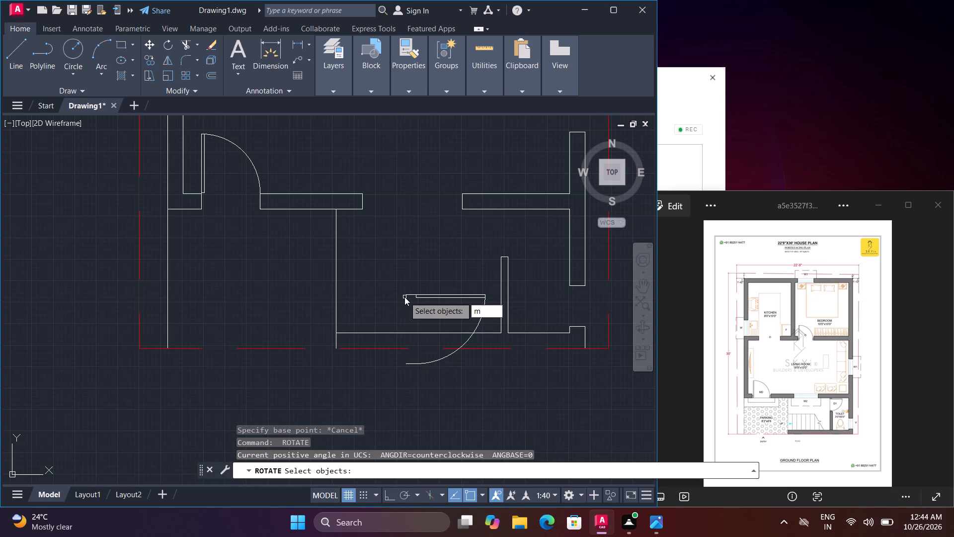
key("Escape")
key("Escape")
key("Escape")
Move the rotated door to the underside of the living room's south wall, aligned with the centre of the short toilet partition.
type("m")
key("space")
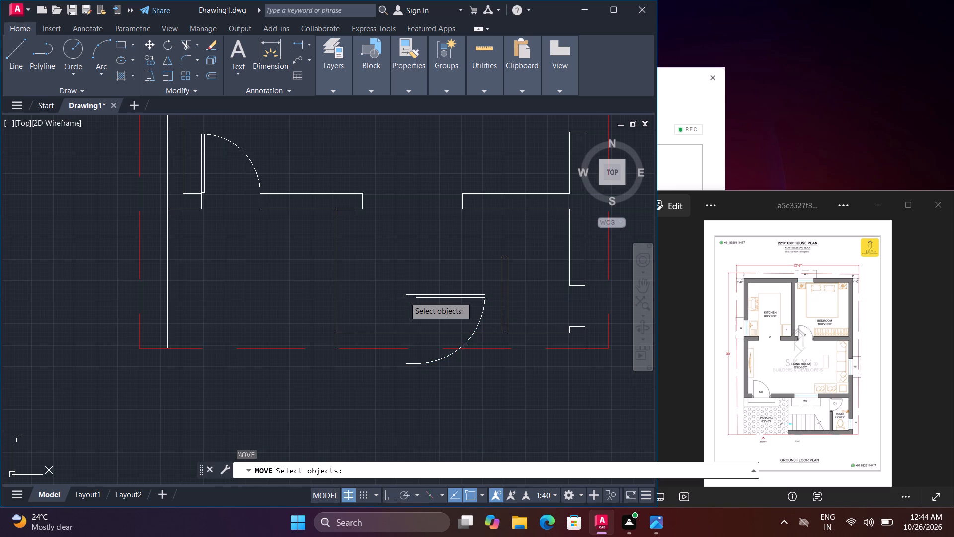
left_click(406, 296)
key("space")
left_click(406, 294)
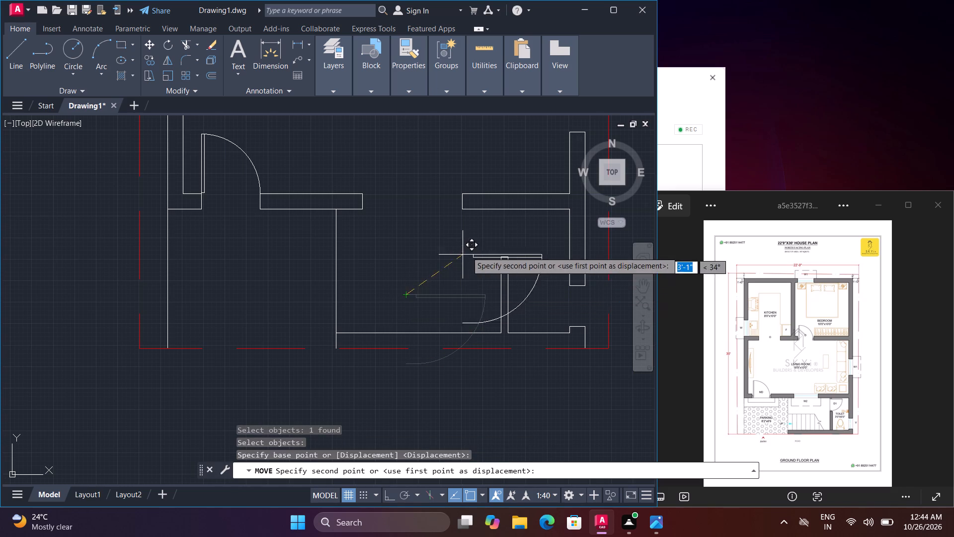
scroll(503, 258, "up", 2)
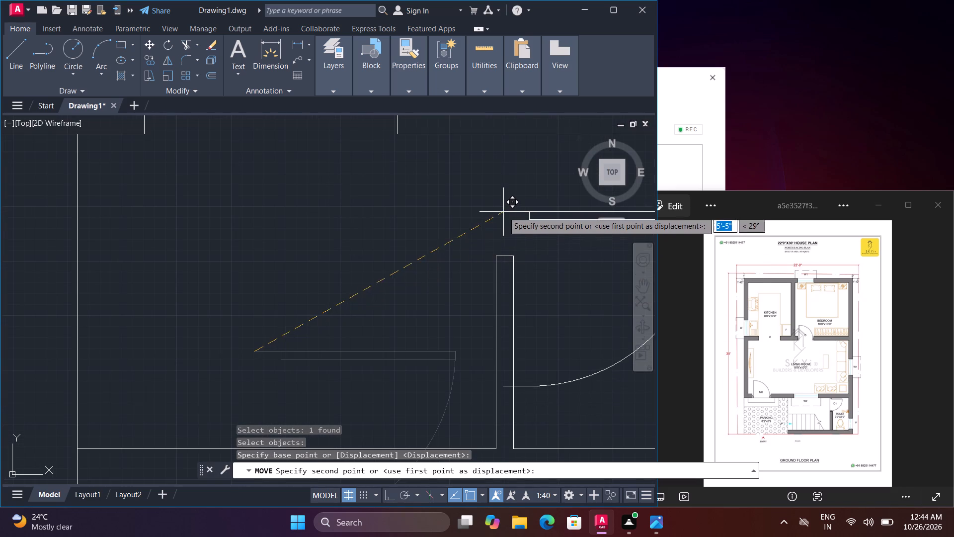
middle_click_drag(508, 193, 515, 275)
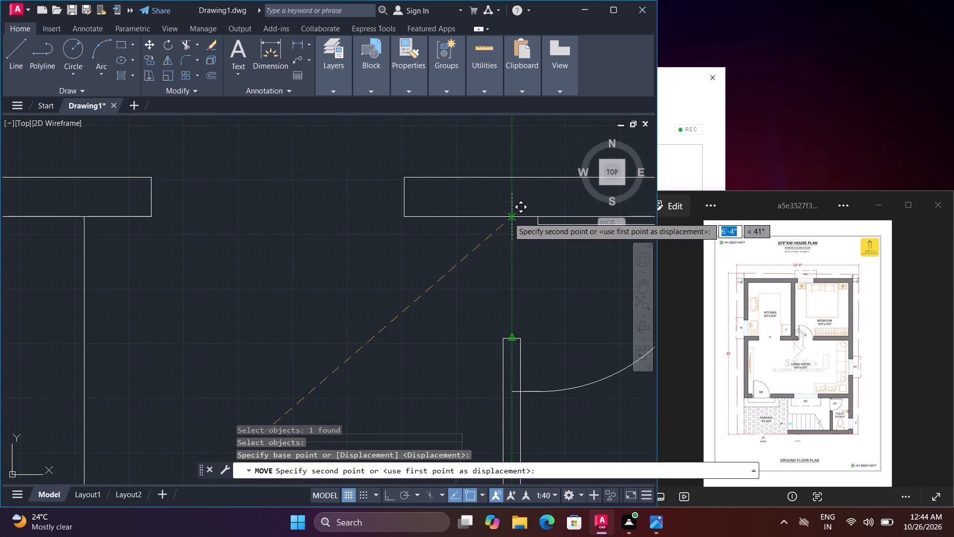
left_click(508, 217)
Scale the toilet door about its hinge-side endpoint so its swing meets the north end of the short partition.
type("sc")
key("space")
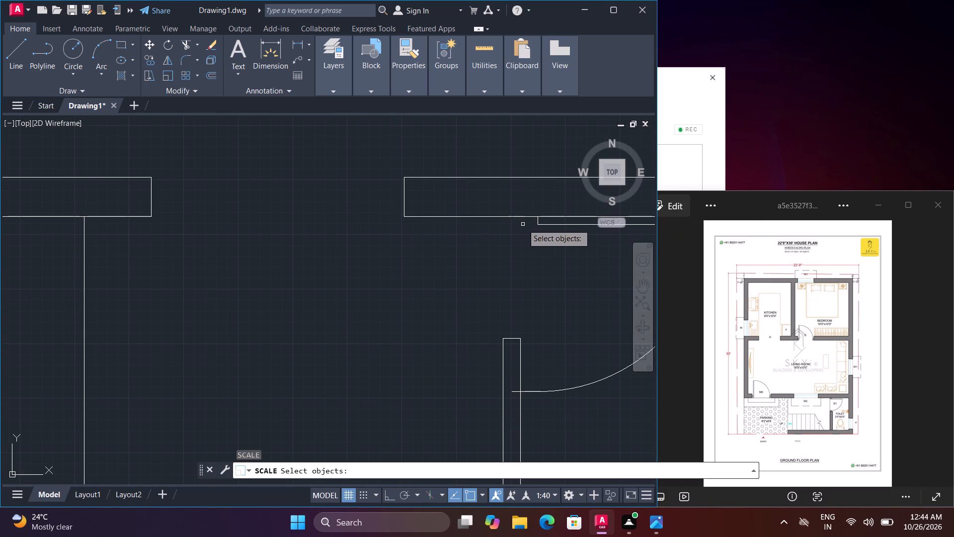
left_click(542, 225)
key("space")
left_click(510, 219)
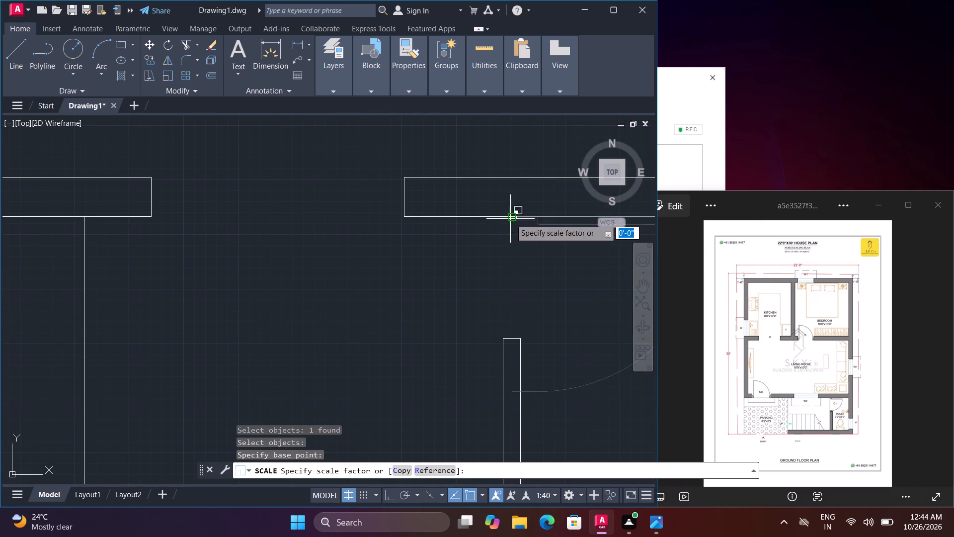
scroll(517, 286, "up", 2)
left_click(517, 286)
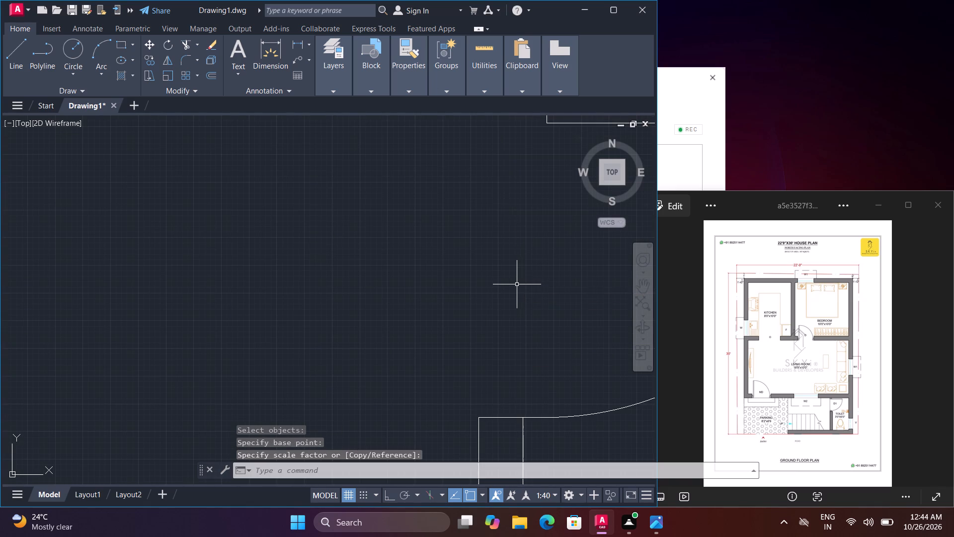
scroll(517, 284, "down", 5)
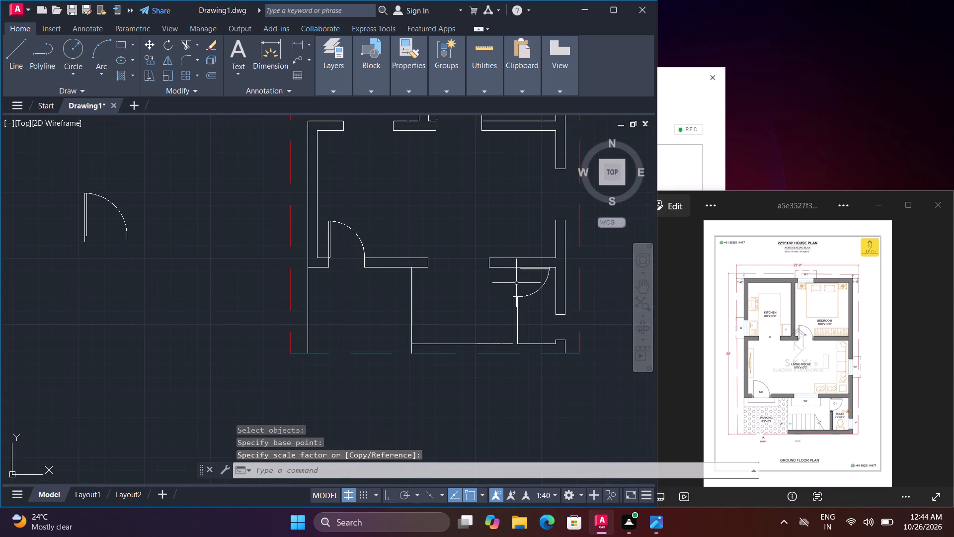
scroll(516, 283, "up", 2)
Shorten the toilet door opening by 9" by stretching its swing-side end north.
left_click(536, 319)
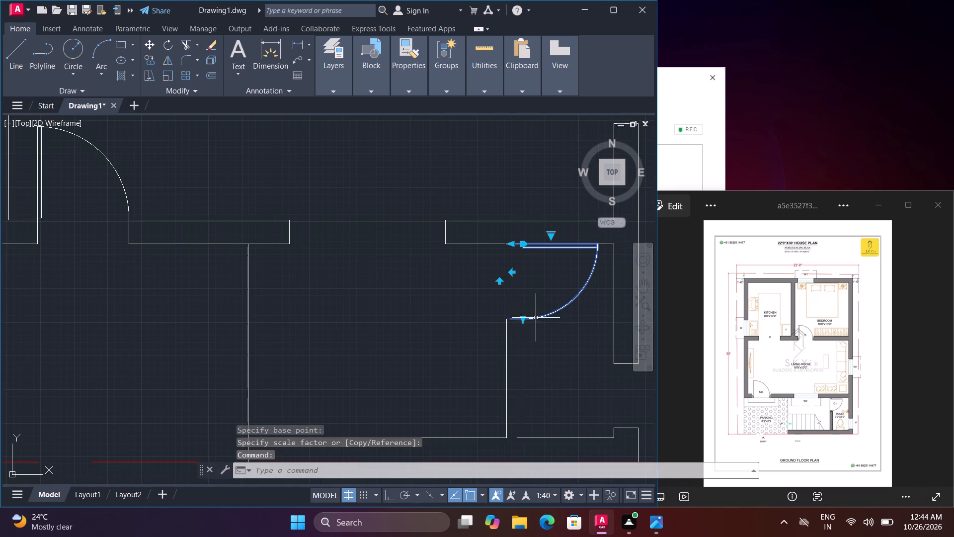
left_click(524, 317)
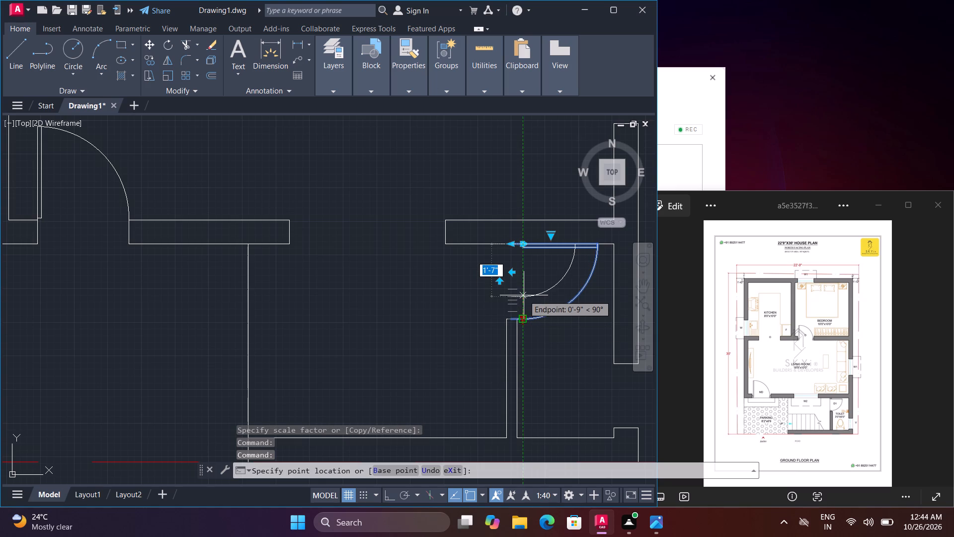
left_click(524, 295)
key("Escape")
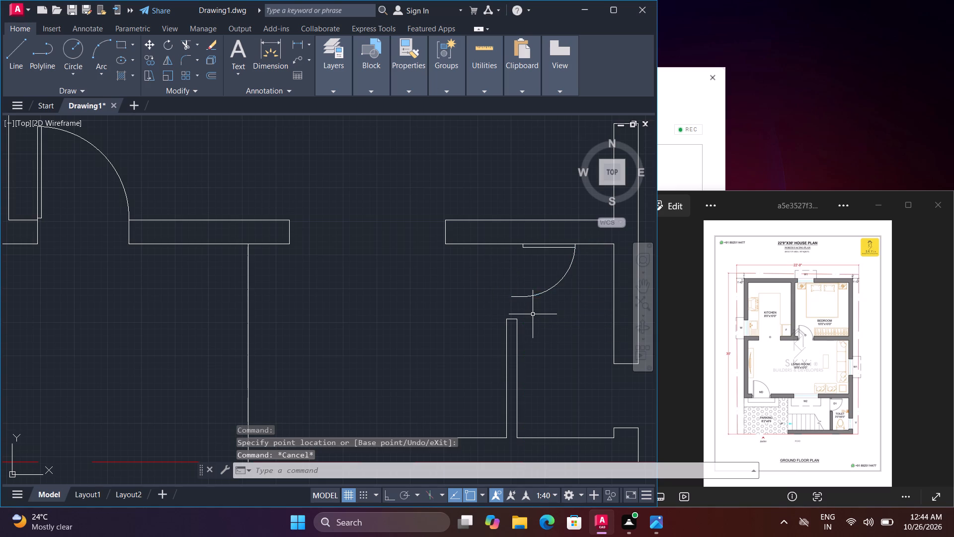
key("Escape")
Extend both faces of the short toilet partition northward toward the shortened door.
type("ex")
key("space")
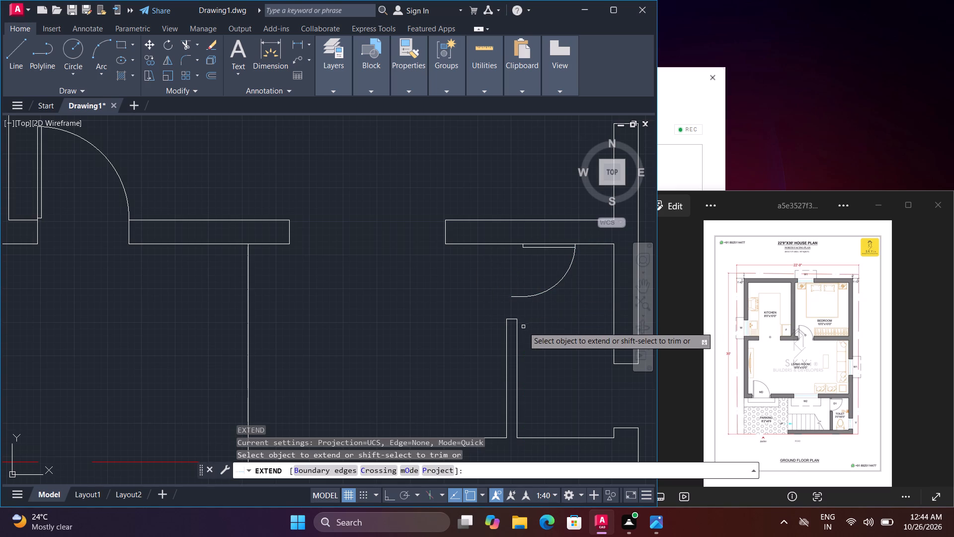
left_click(526, 335)
left_click(494, 338)
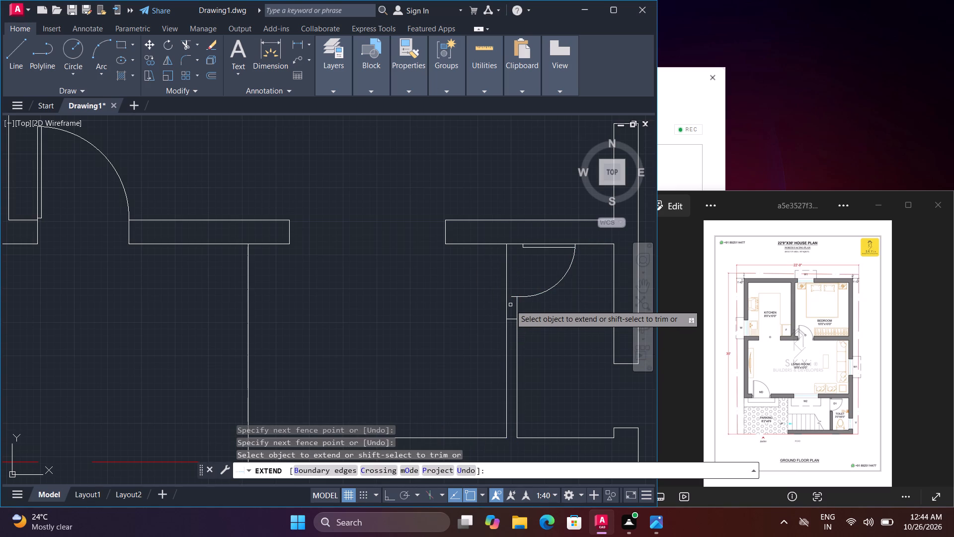
key("Escape")
Draw a short horizontal line west from the end of the toilet door's swing, crossing the partition's west face.
type("l")
key("space")
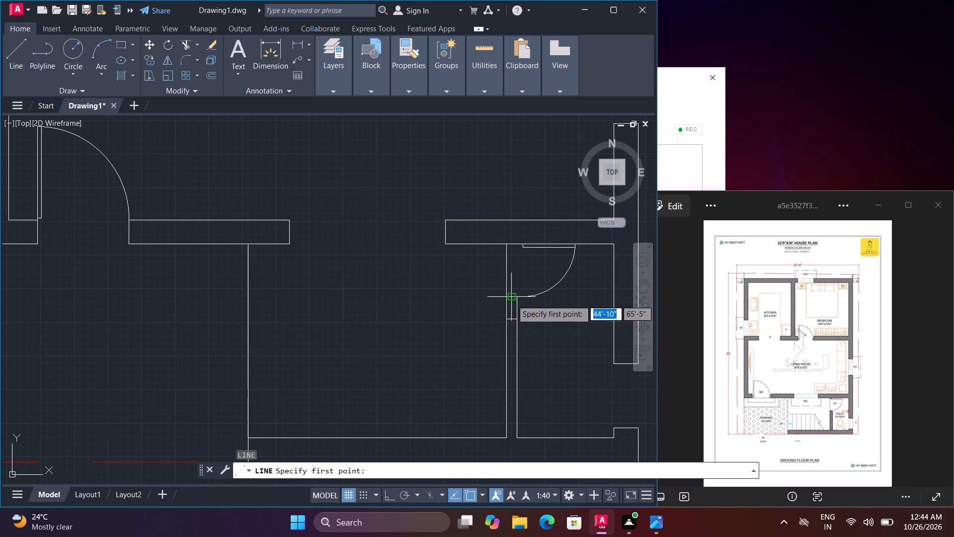
left_click(512, 299)
left_click(485, 295)
key("space")
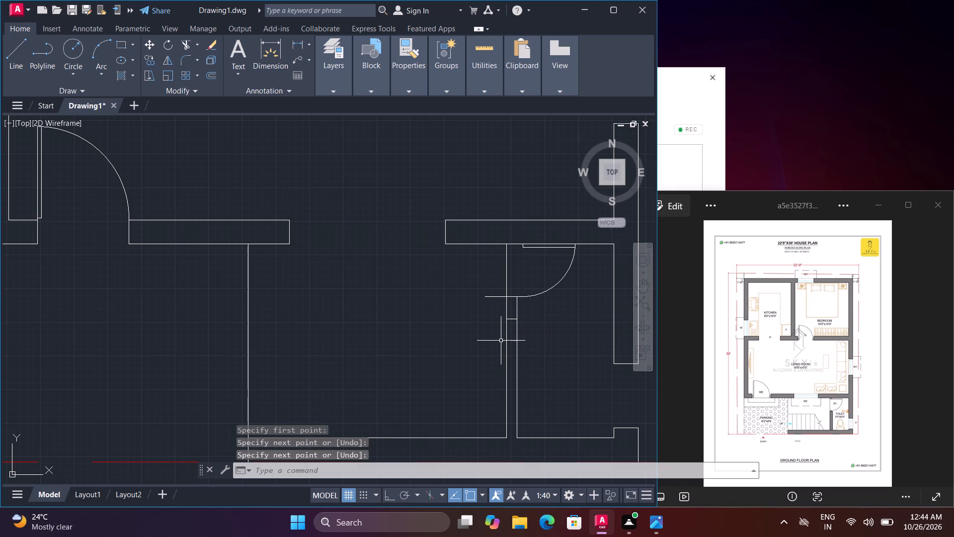
Trim the new line's overhang, the west partition face above it, and the partition's former end line.
type("tr")
key("space")
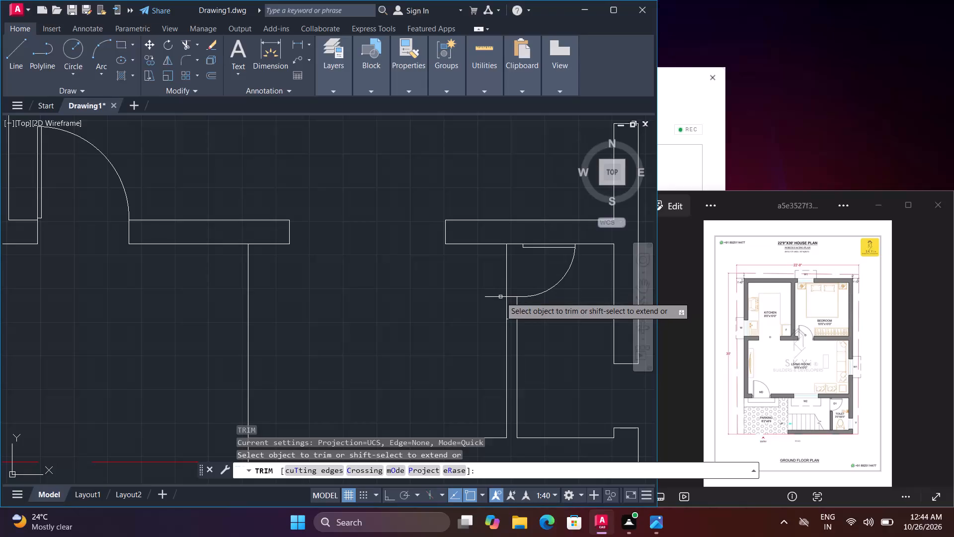
left_click(500, 297)
left_click(499, 282)
left_click(514, 279)
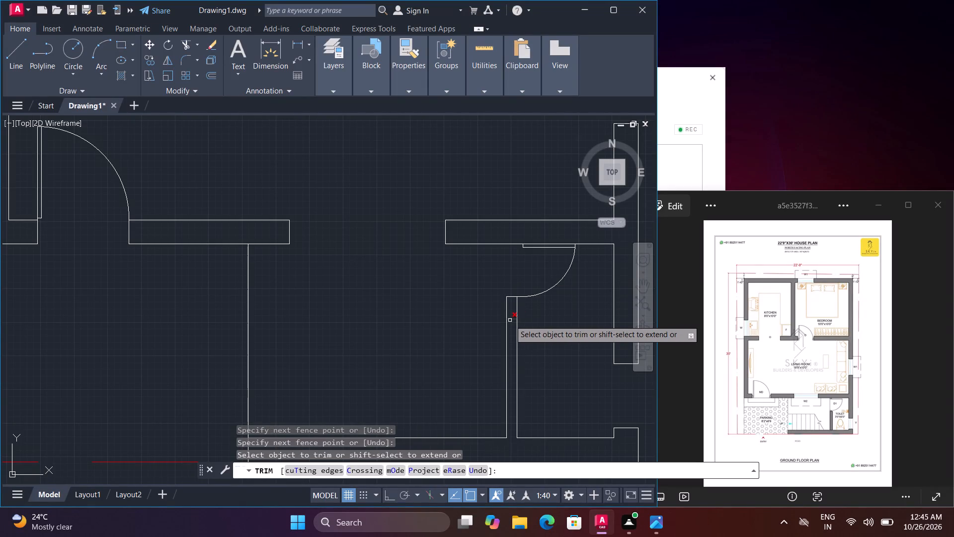
left_click(510, 320)
scroll(510, 317, "down", 2)
key("Escape")
key("Escape")
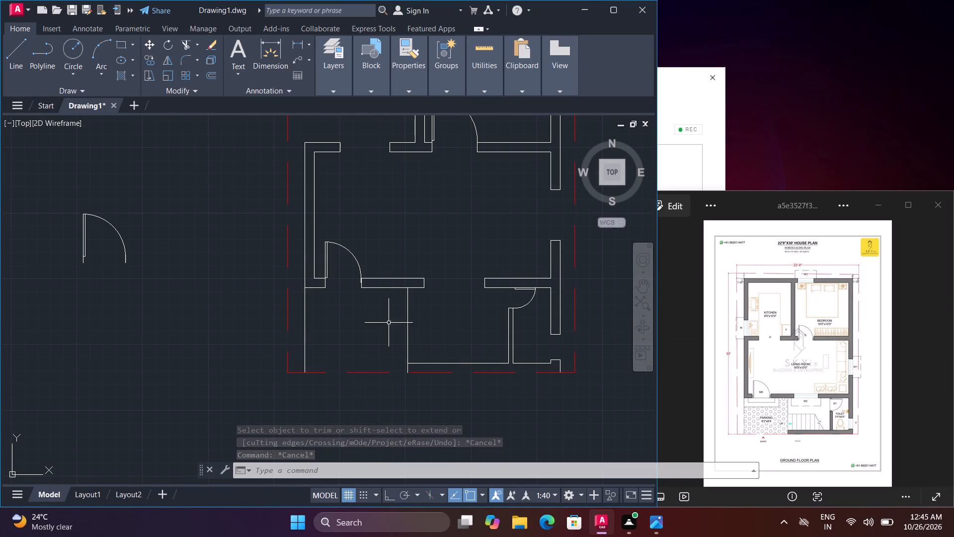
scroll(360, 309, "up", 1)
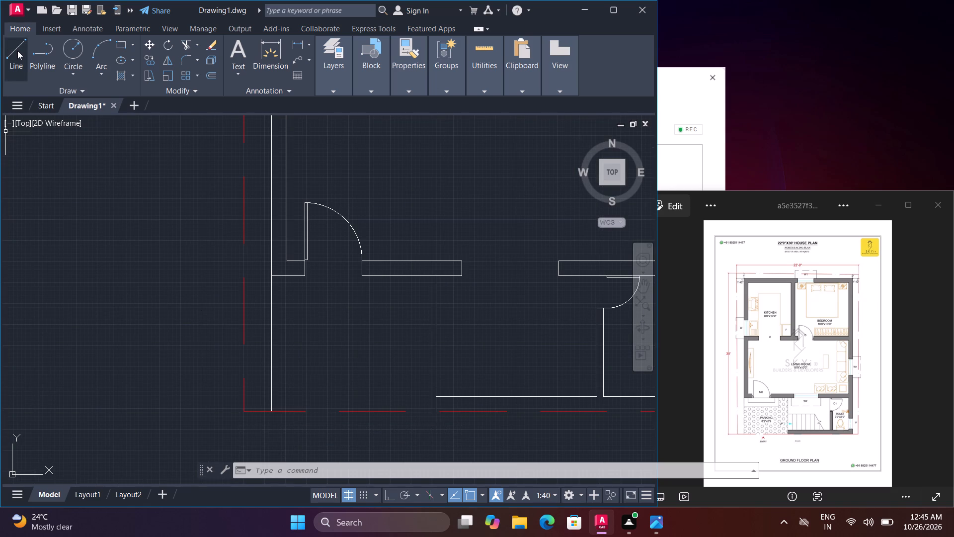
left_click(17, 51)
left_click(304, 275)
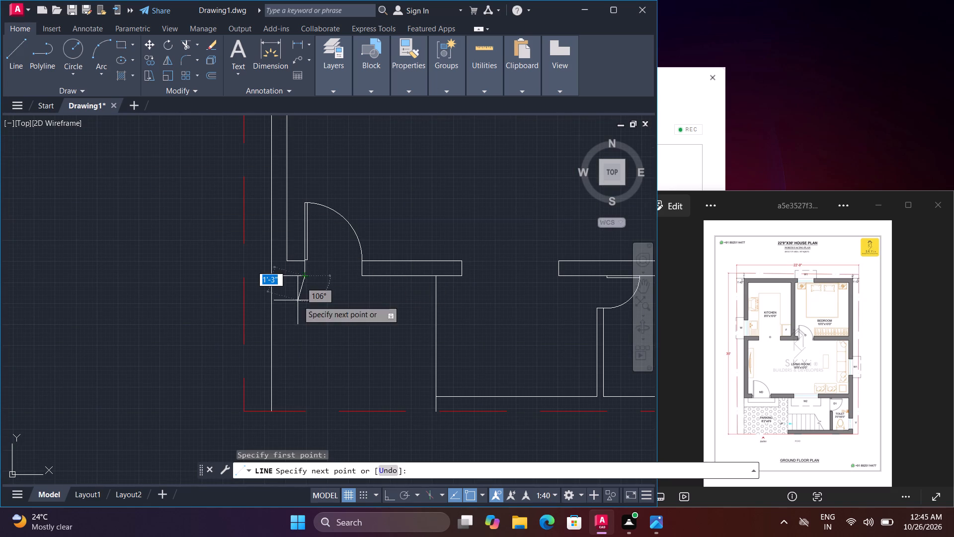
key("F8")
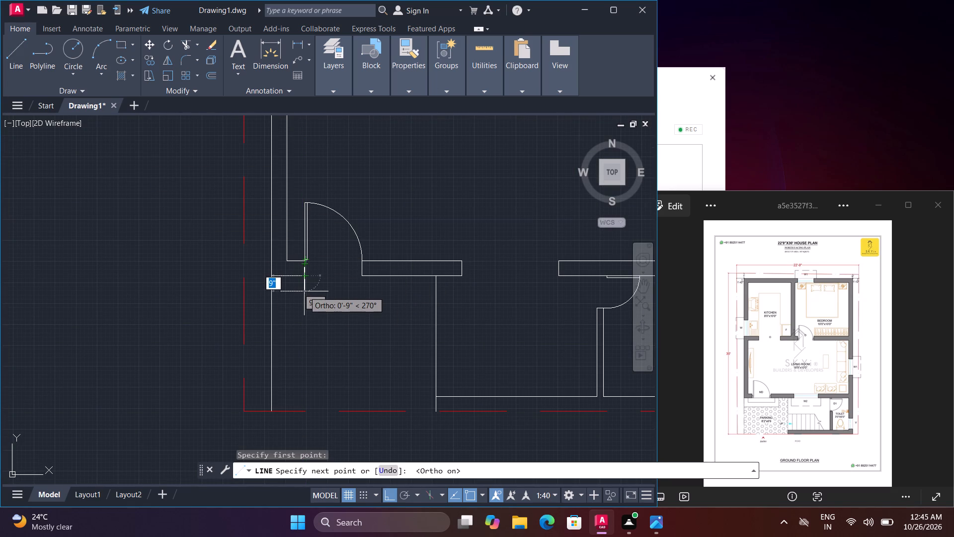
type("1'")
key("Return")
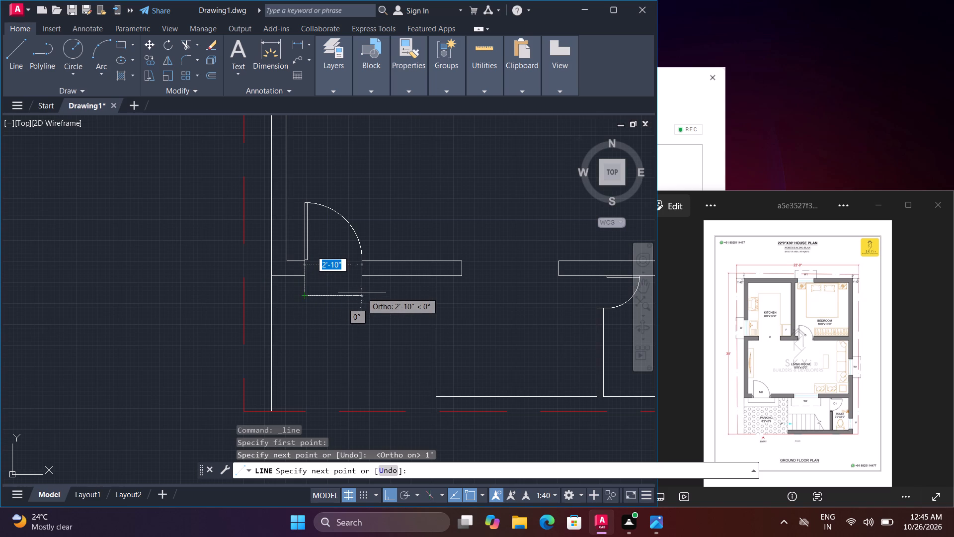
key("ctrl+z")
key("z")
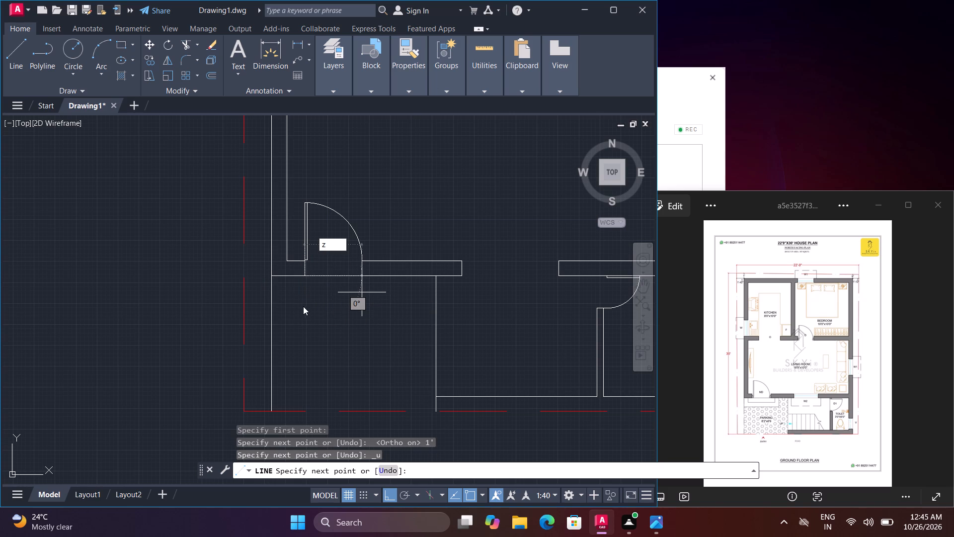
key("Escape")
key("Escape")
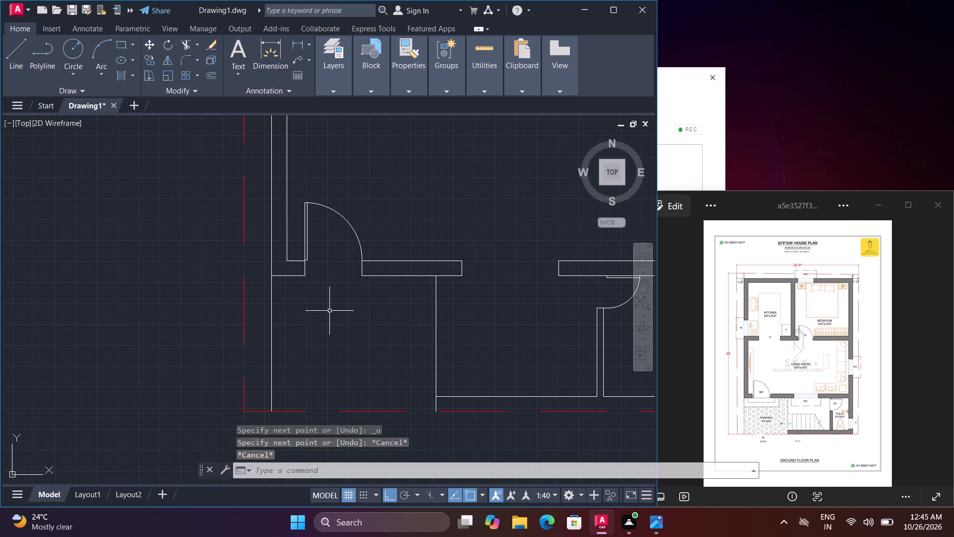
Start the entrance step outline with a 1' line south from the midpoint of the wall stub's south edge, west of the main door.
key("l")
key("space")
scroll(304, 284, "up", 2)
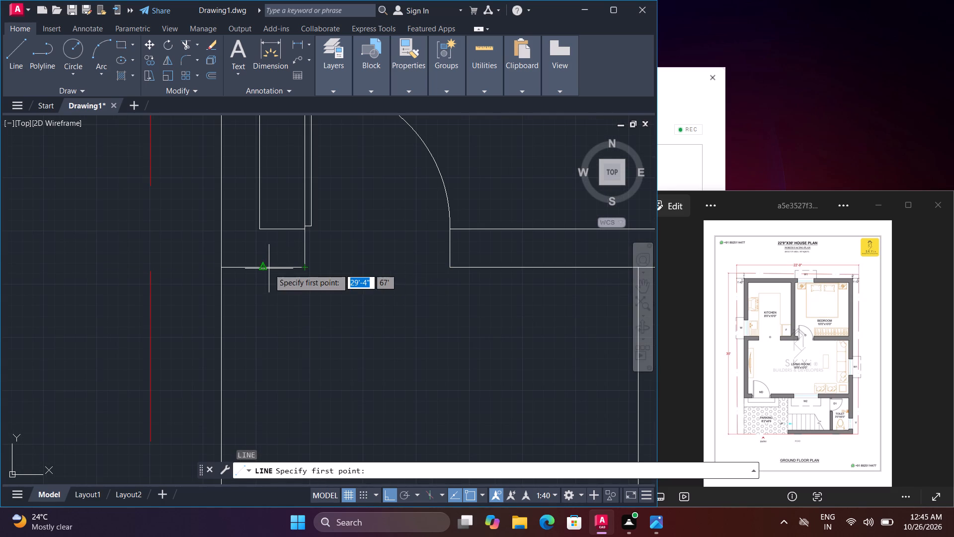
left_click(264, 266)
key("1")
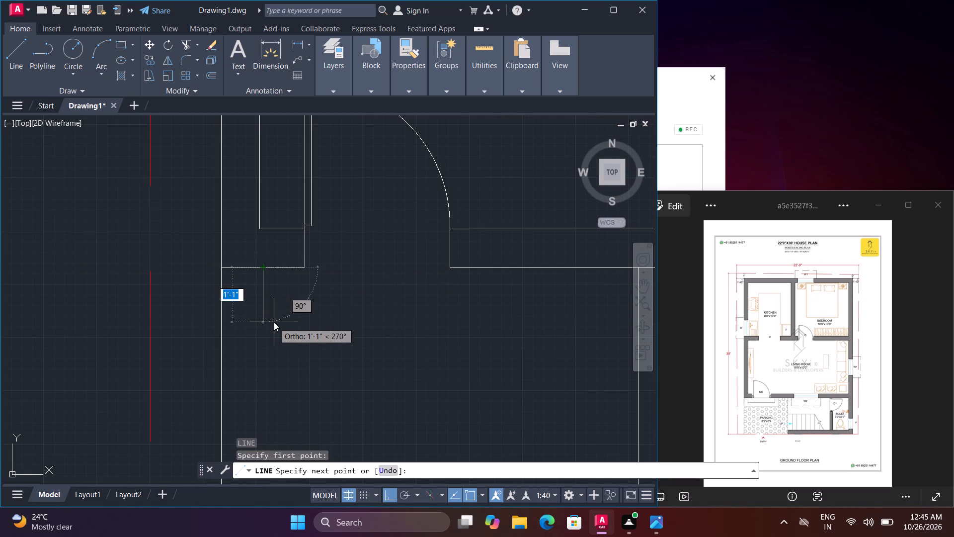
key("apostrophe")
key("Return")
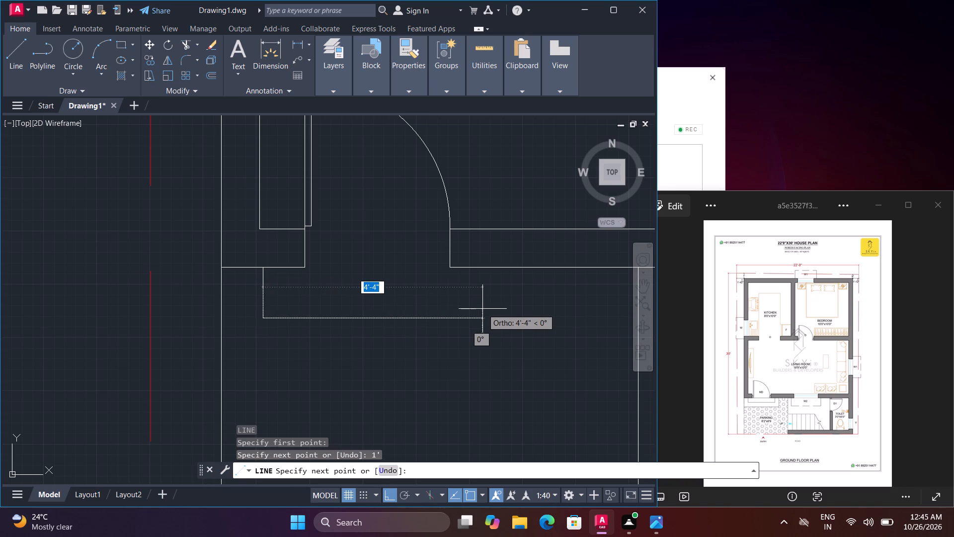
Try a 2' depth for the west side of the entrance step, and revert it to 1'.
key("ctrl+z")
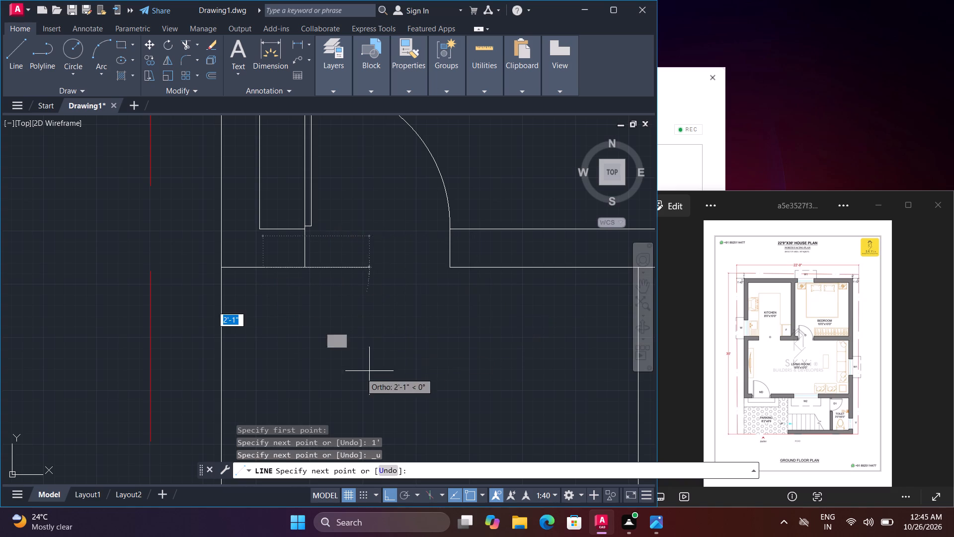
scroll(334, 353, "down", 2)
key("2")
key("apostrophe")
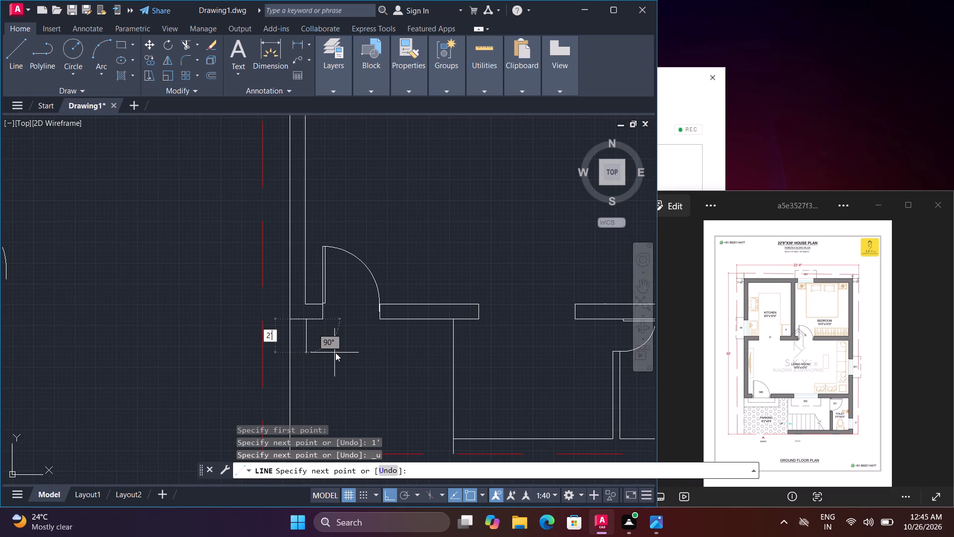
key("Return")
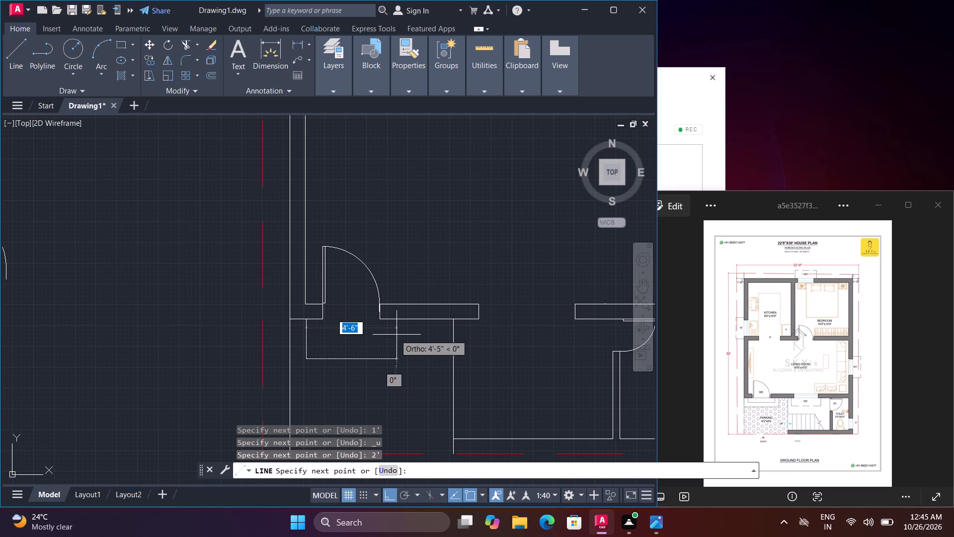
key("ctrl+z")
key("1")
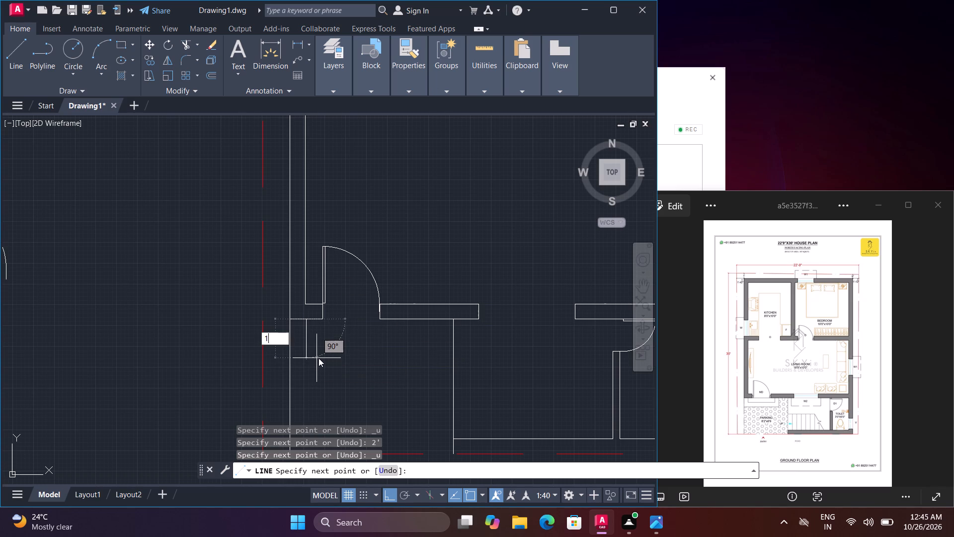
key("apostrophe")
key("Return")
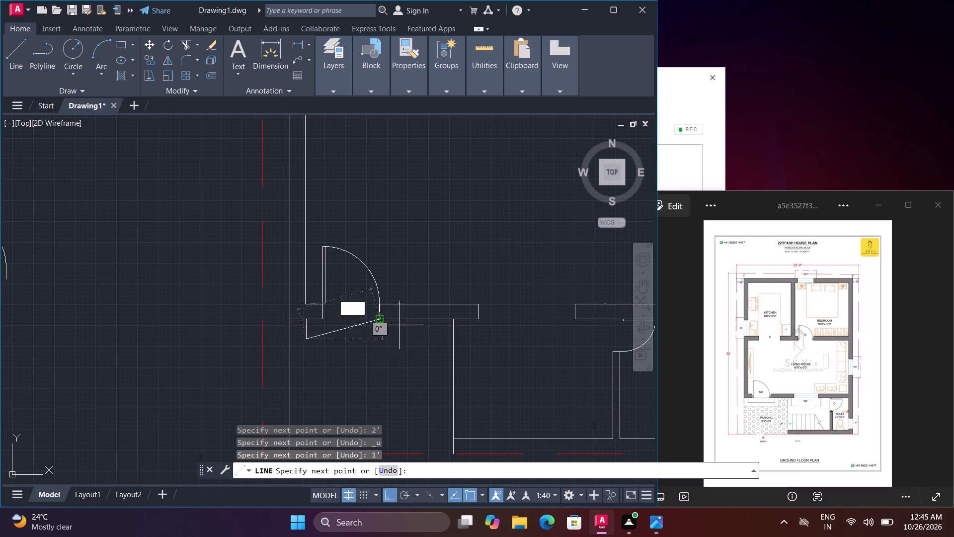
Complete the entrance step outline with a line about 4'-6" east and a line back north to the wall.
scroll(405, 318, "up", 1)
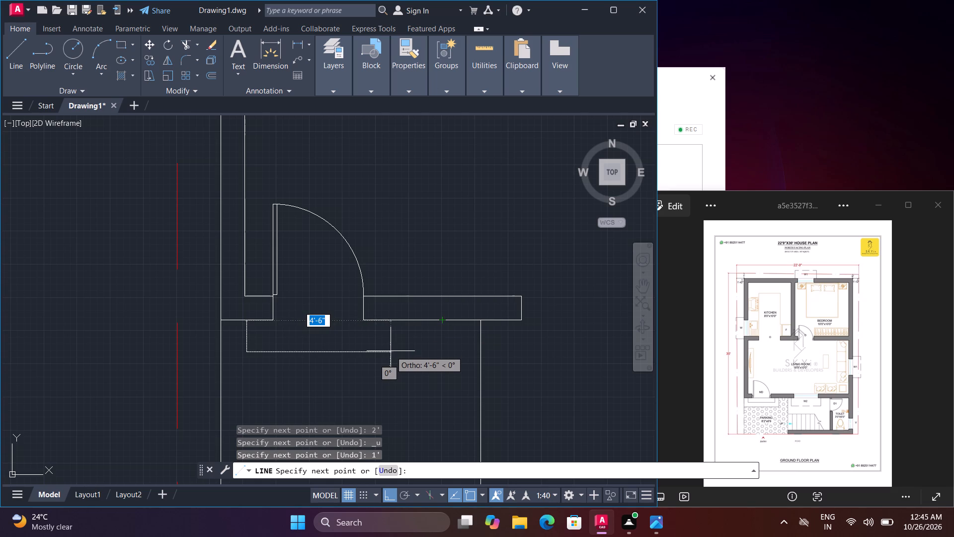
left_click(387, 348)
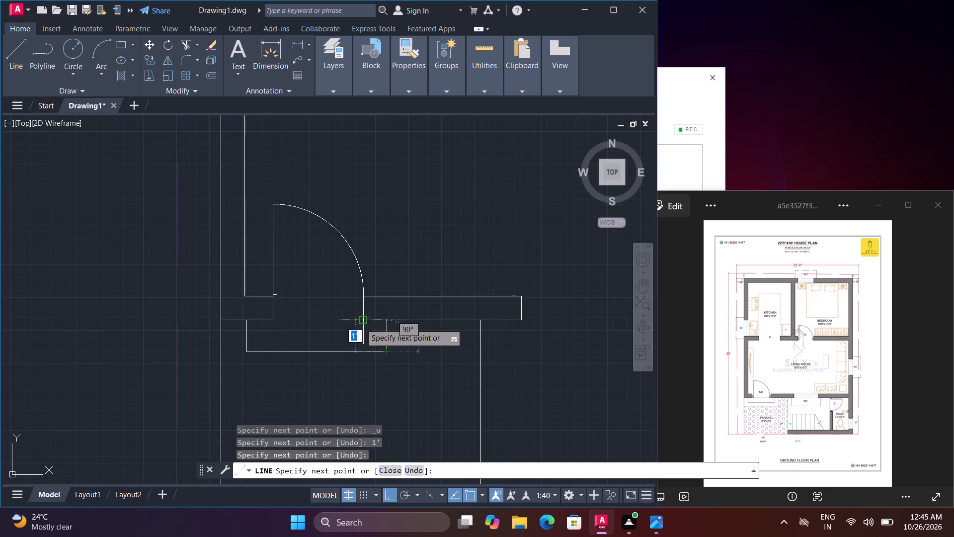
left_click(388, 319)
key("space")
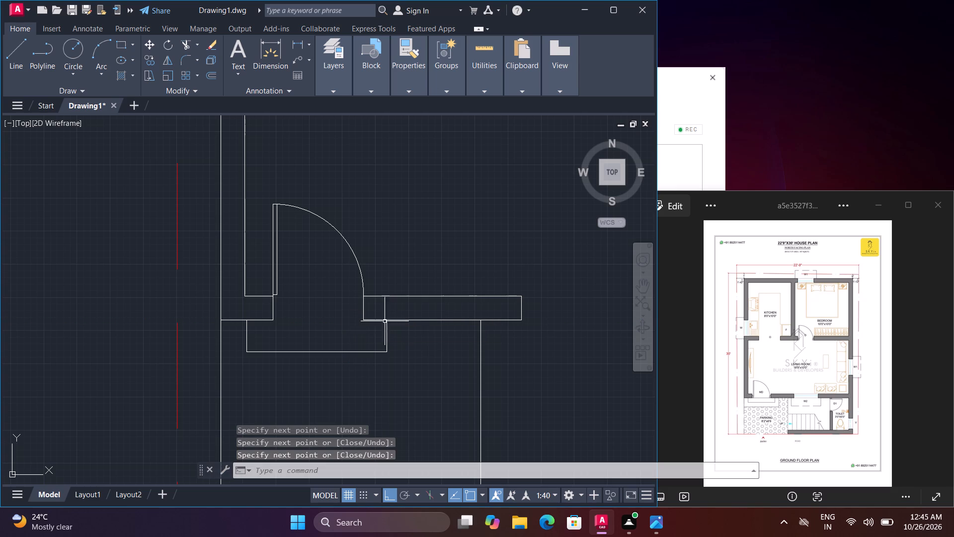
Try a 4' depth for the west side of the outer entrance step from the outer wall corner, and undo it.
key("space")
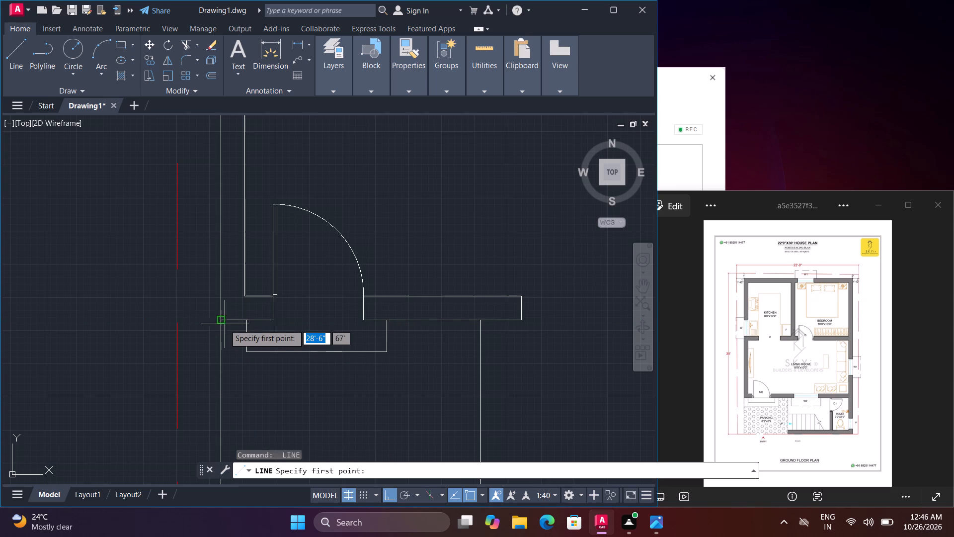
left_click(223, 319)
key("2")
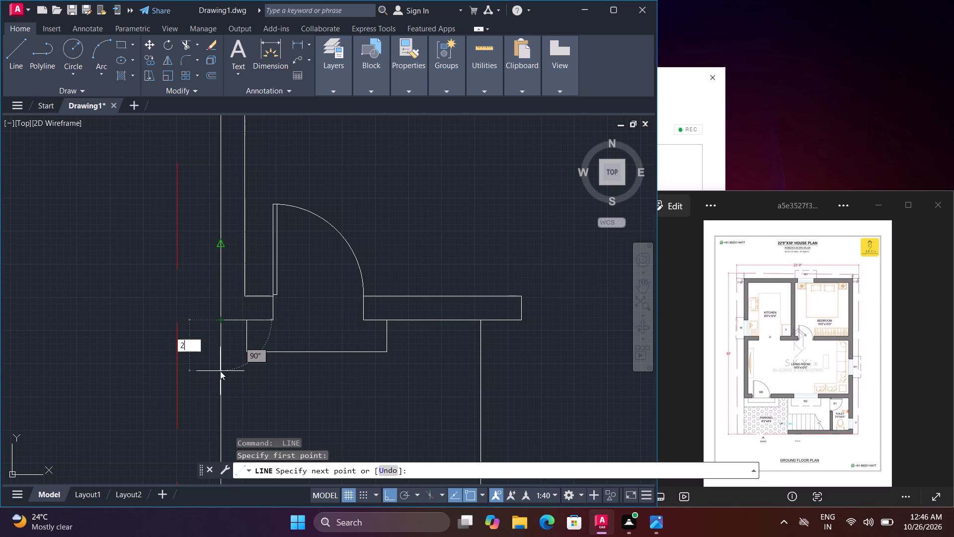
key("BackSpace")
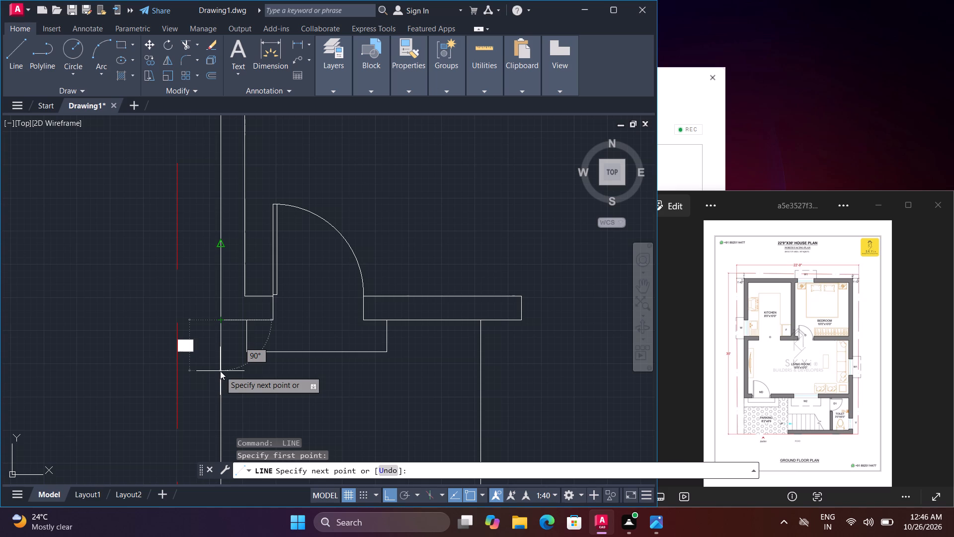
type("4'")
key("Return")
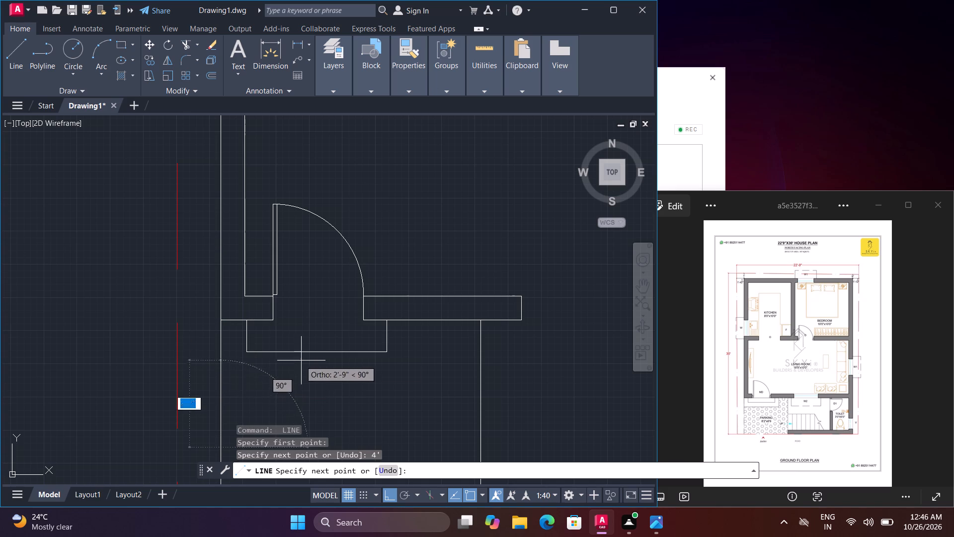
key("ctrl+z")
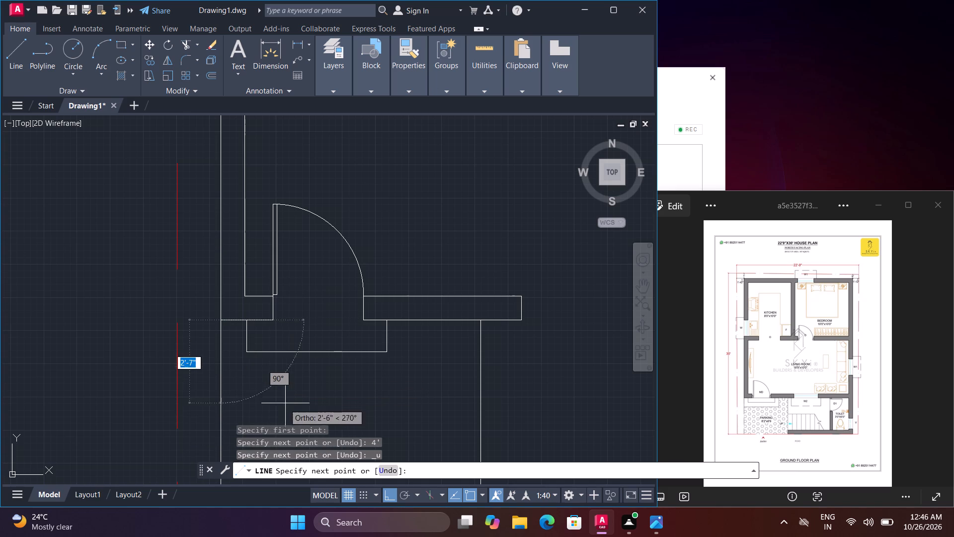
Draw the outer entrance step outline from the outer wall corner: 2' south, about 6' east, and north back to the wall.
key("3")
key("BackSpace")
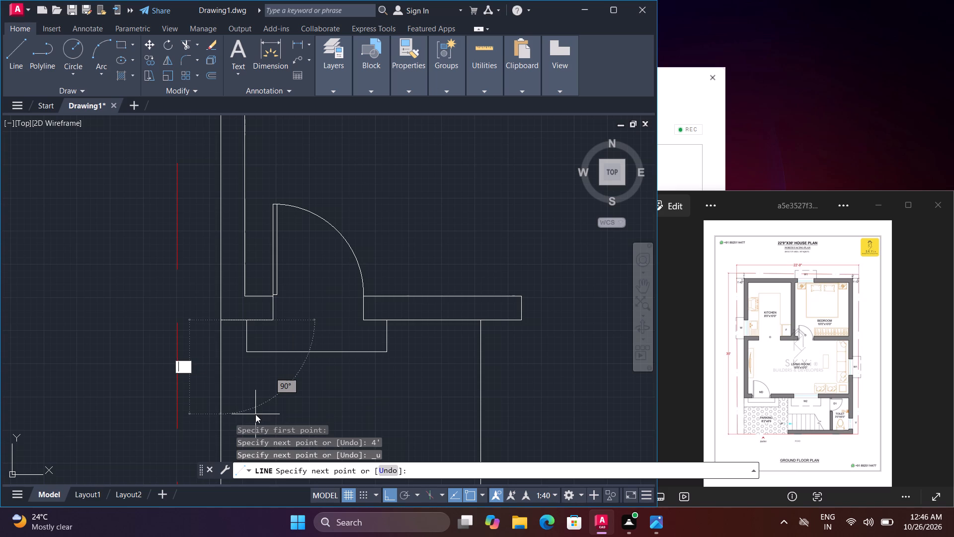
type("2'")
key("Return")
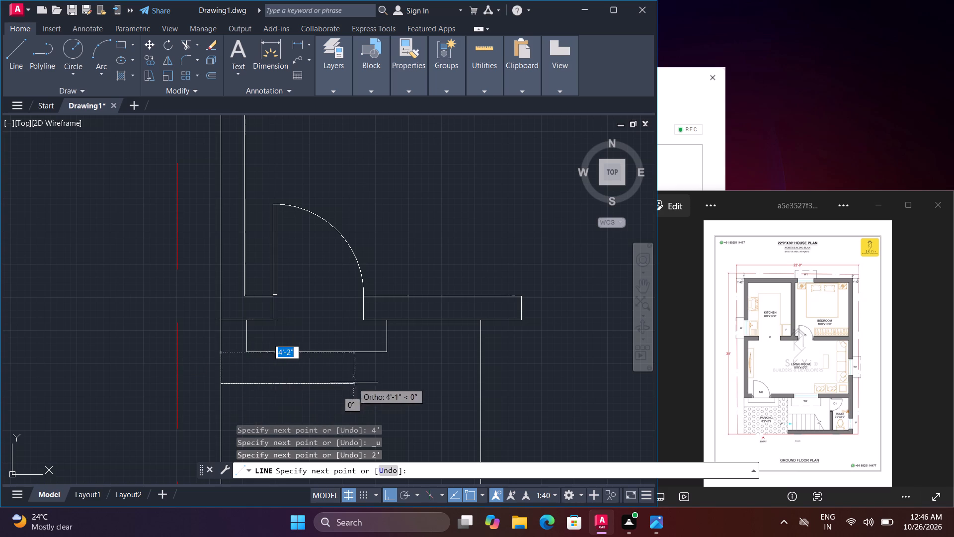
left_click(409, 363)
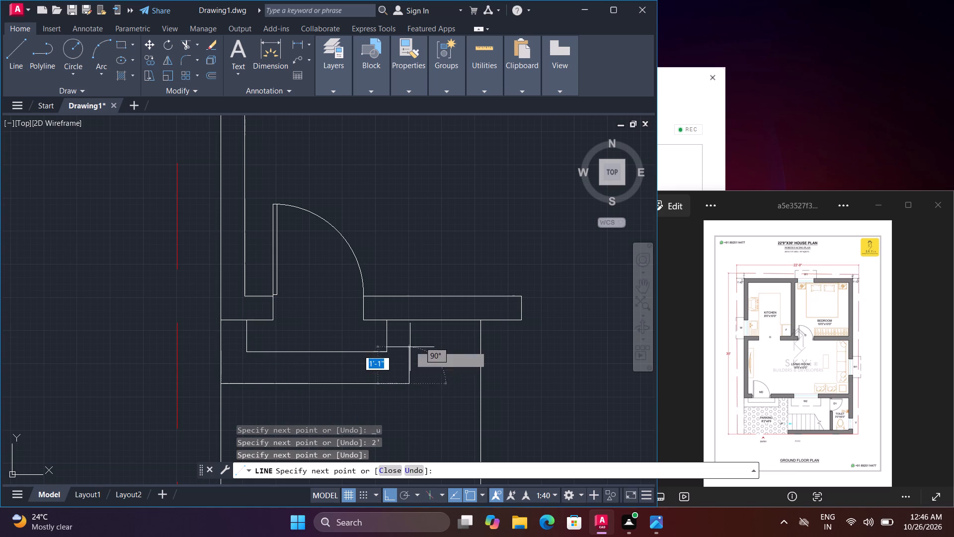
scroll(410, 317, "up", 2)
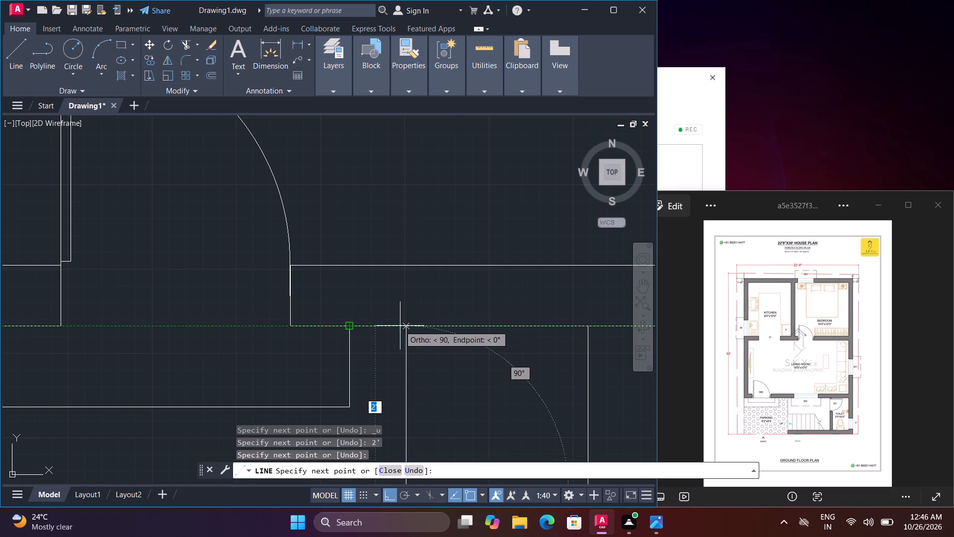
left_click(405, 325)
key("space")
Draw a window line across the kitchen's west wall opening, joining the midpoints of the two wall ends.
scroll(405, 326, "down", 2)
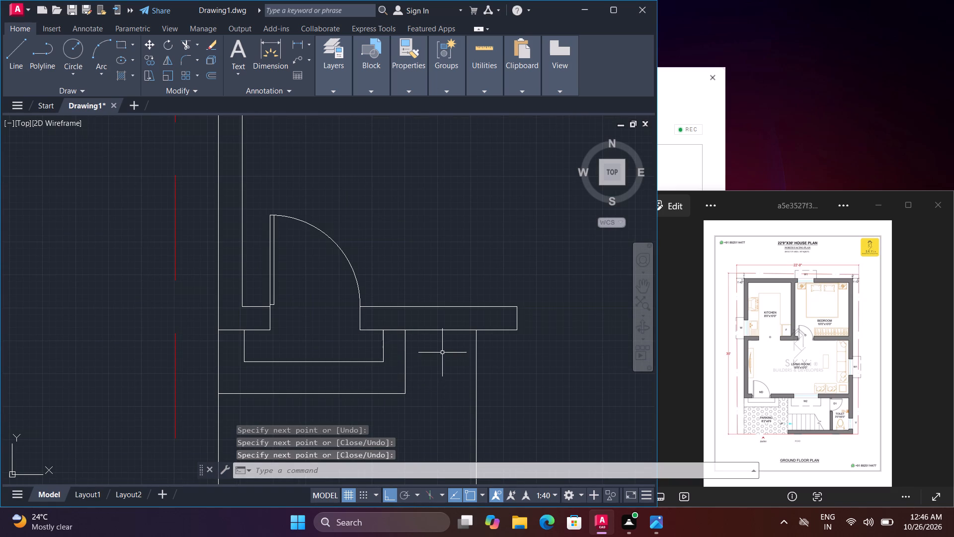
middle_click_drag(436, 366, 423, 347)
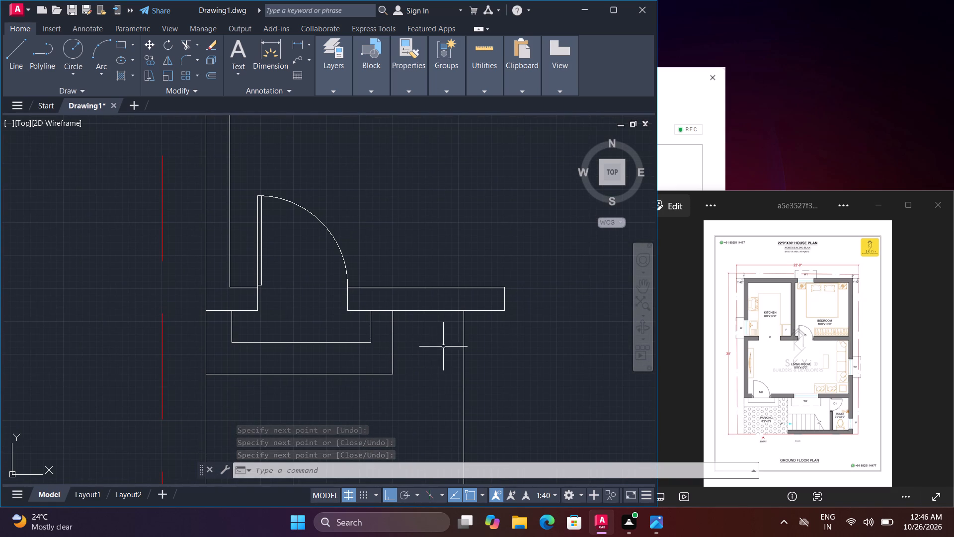
scroll(449, 355, "down", 2)
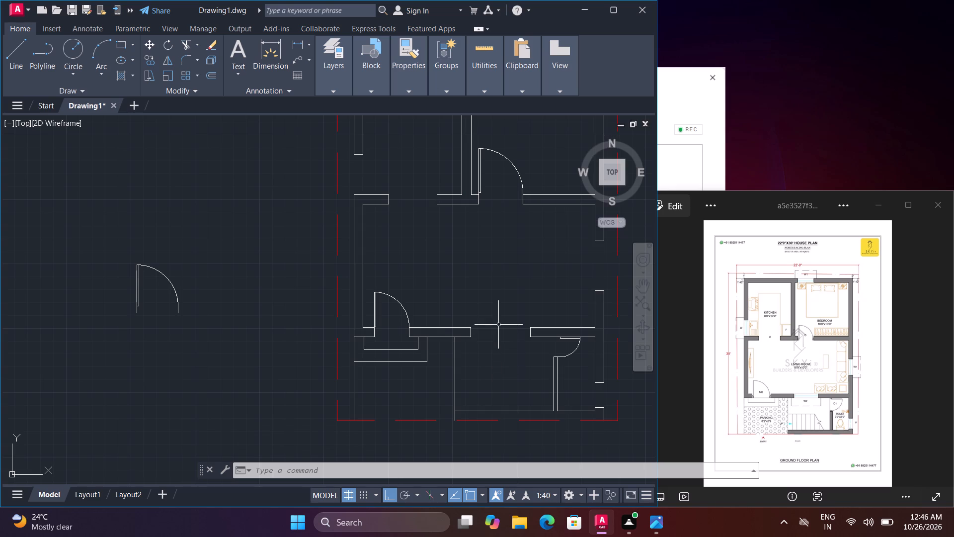
middle_click_drag(492, 290, 493, 293)
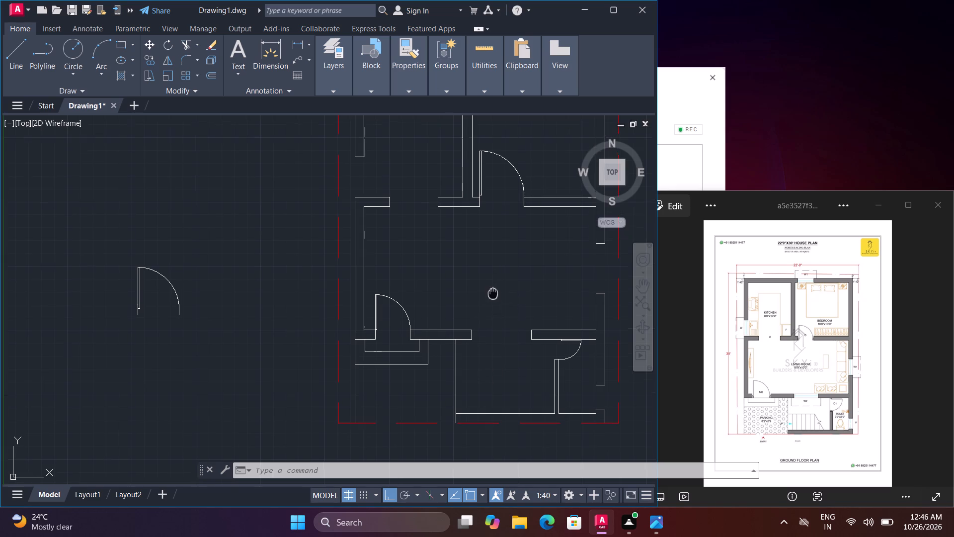
middle_click_drag(493, 293, 481, 391)
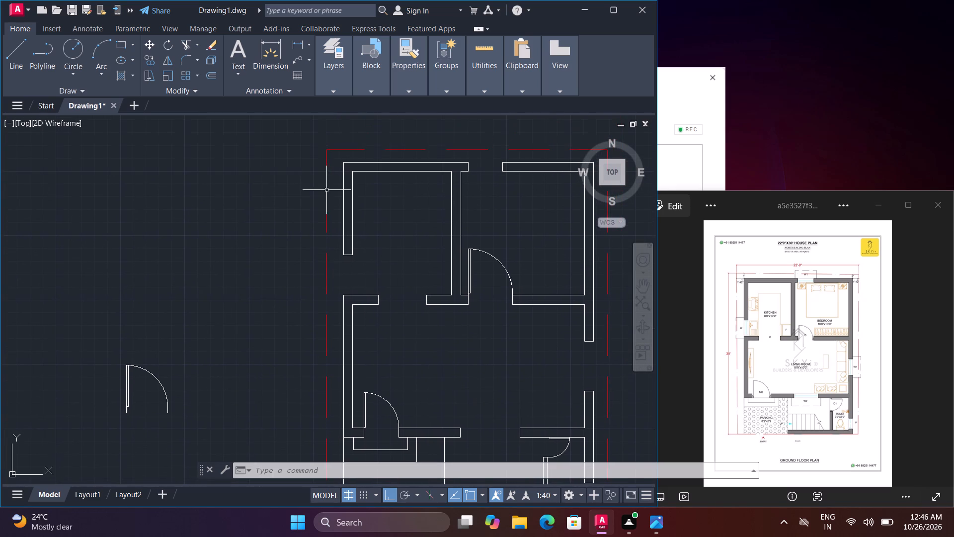
left_click(20, 48)
scroll(341, 307, "up", 2)
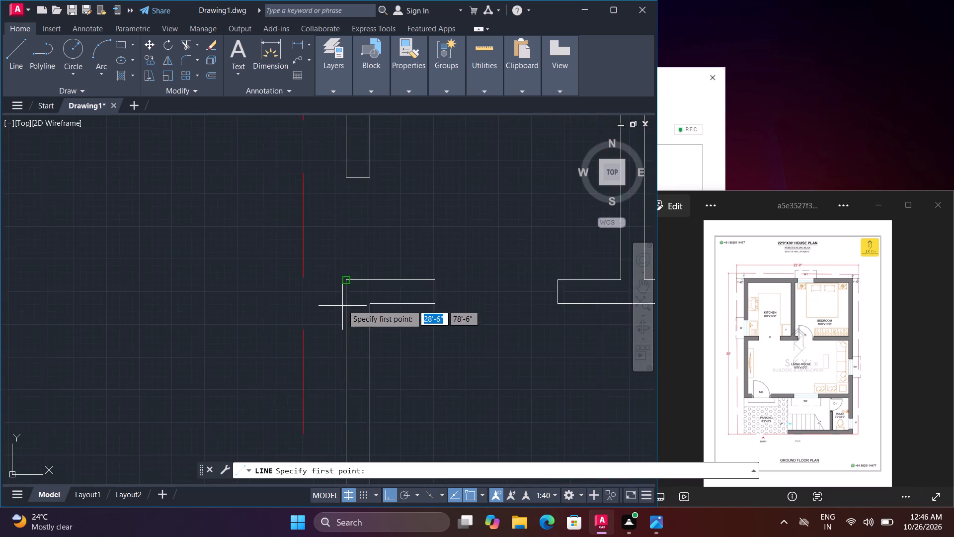
scroll(342, 305, "up", 1)
scroll(350, 175, "down", 2)
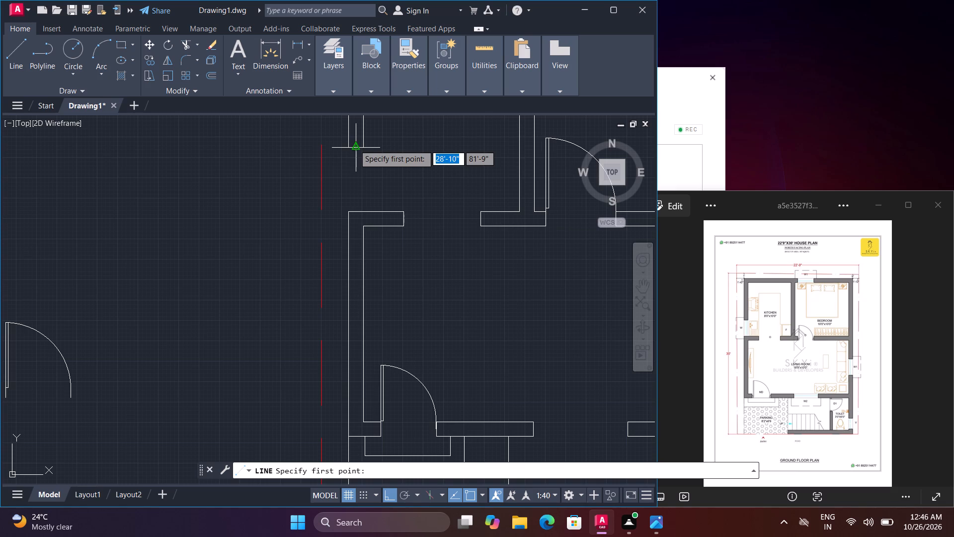
left_click(354, 145)
left_click(356, 214)
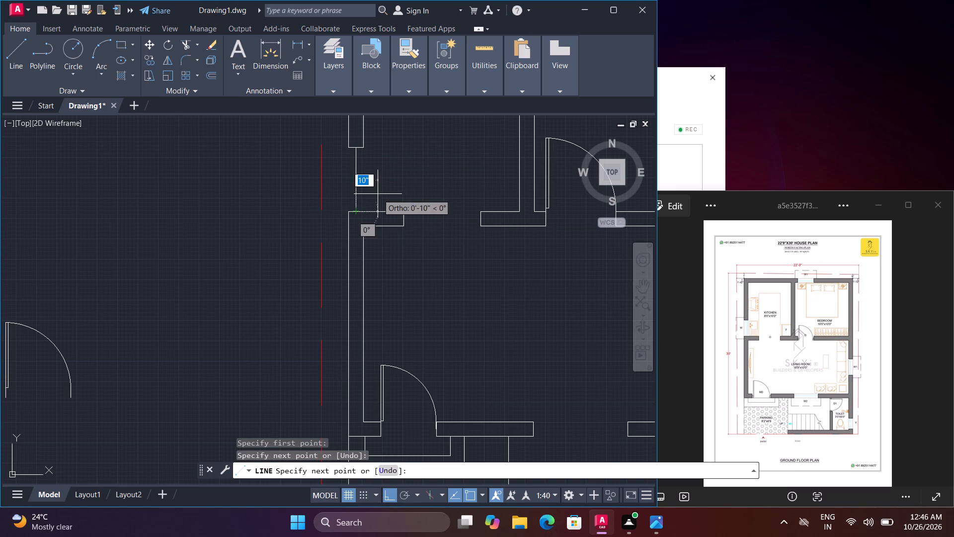
middle_click_drag(381, 193, 309, 270)
right_click(304, 271)
left_click(349, 279)
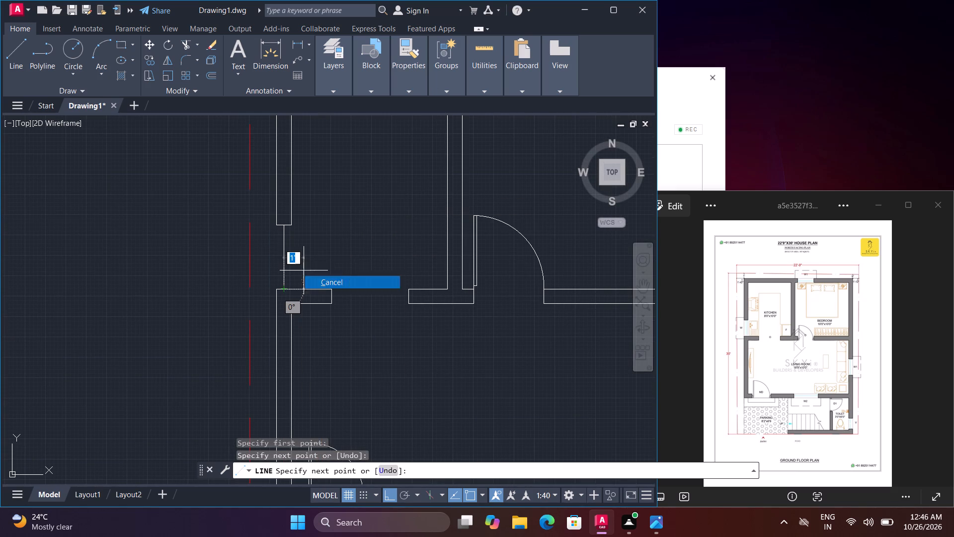
Draw a window line about 2'-9" long across the bedroom's north wall opening, from midpoint to midpoint of the wall ends.
middle_click_drag(413, 210, 316, 335)
middle_click_drag(388, 209, 381, 245)
right_click(381, 245)
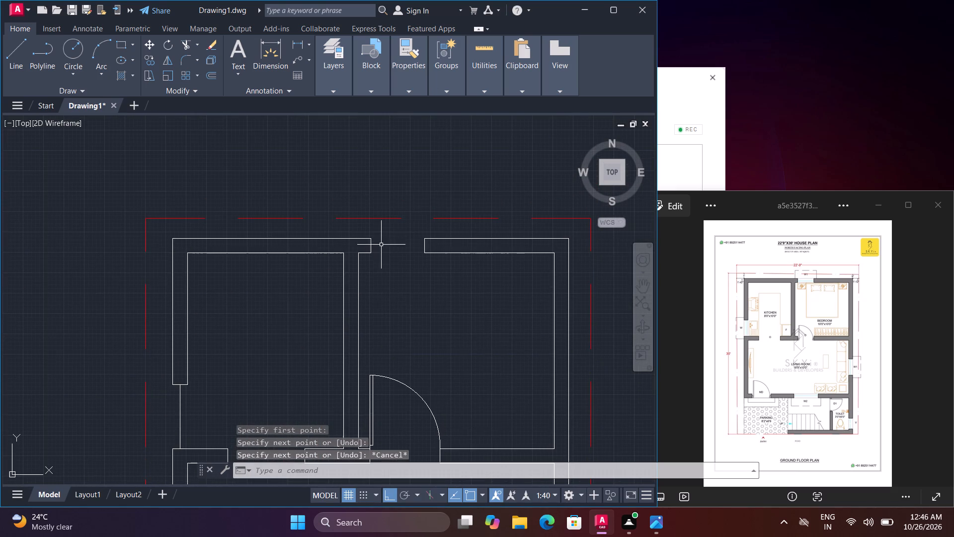
left_click(408, 254)
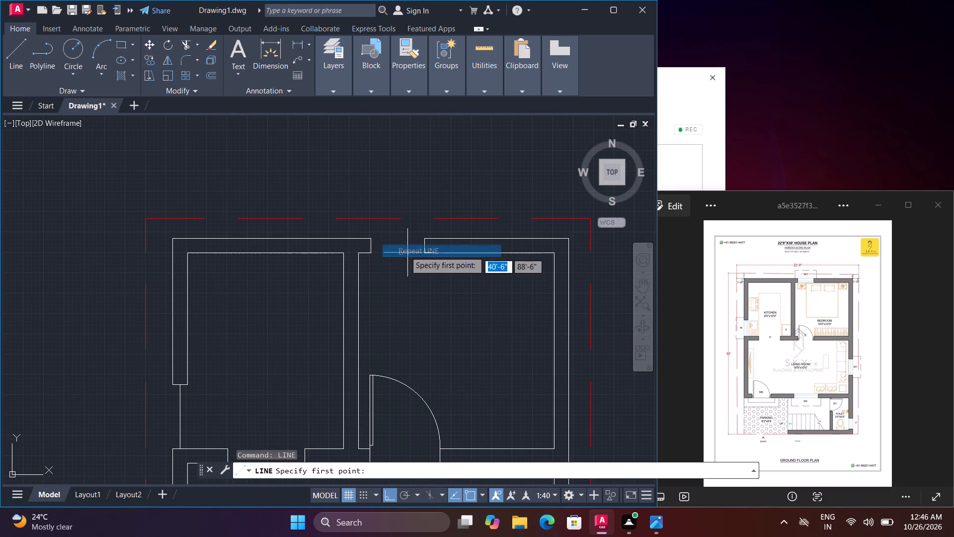
left_click(368, 244)
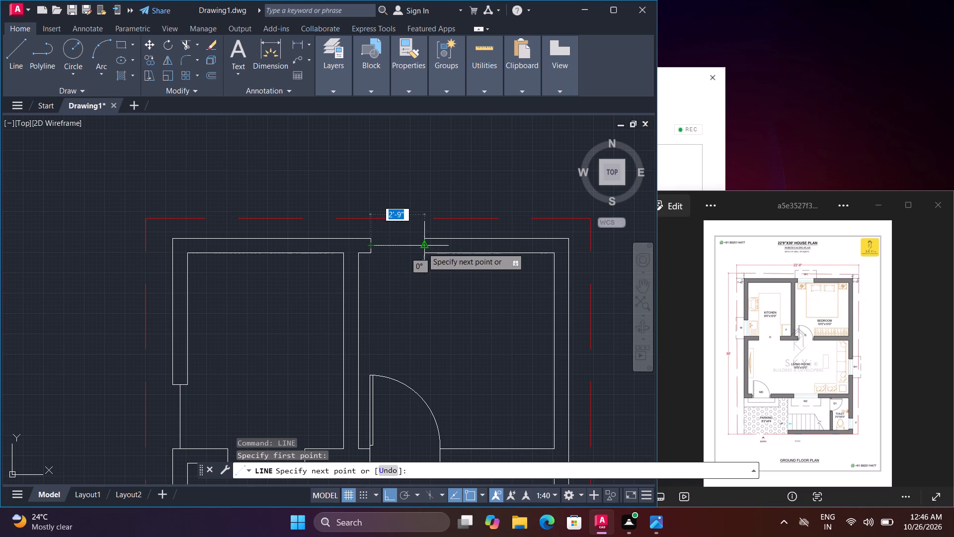
left_click(423, 248)
right_click(423, 248)
left_click(442, 269)
Draw a window line across the living room's east wall opening, joining the midpoints of the two wall ends.
scroll(442, 265, "down", 2)
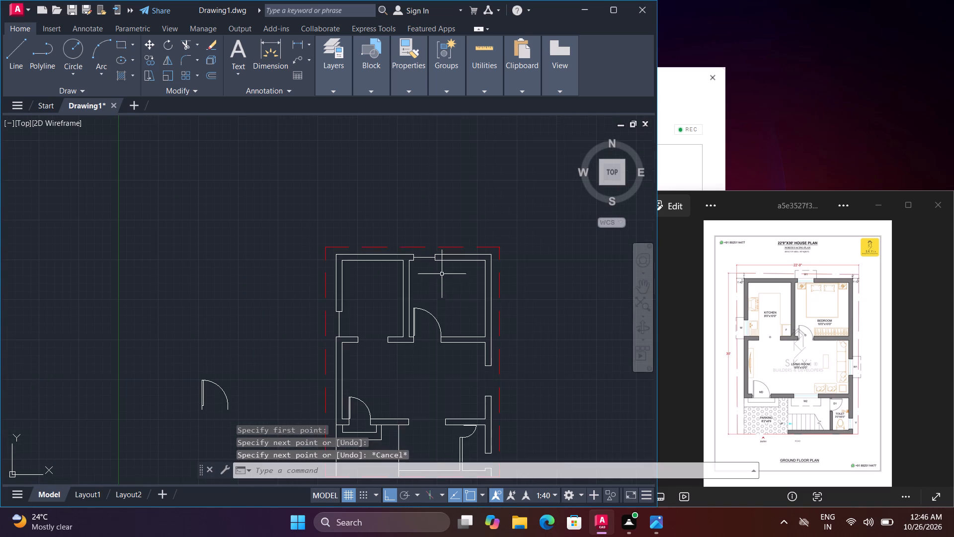
middle_click_drag(447, 311, 429, 177)
middle_click(429, 177)
middle_click_drag(464, 247, 399, 213)
scroll(401, 215, "up", 2)
left_click(402, 215)
right_click(402, 215)
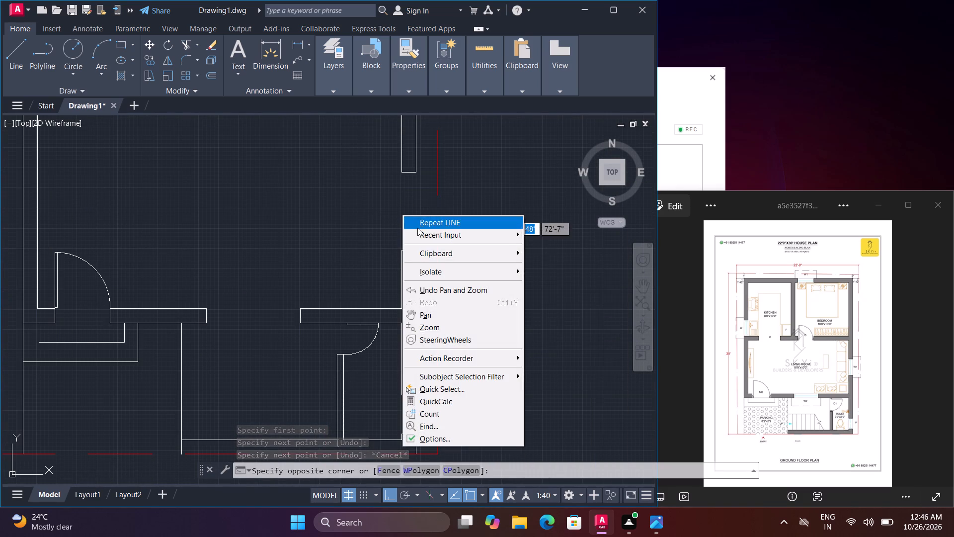
left_click(417, 228)
middle_click_drag(416, 200, 420, 252)
left_click(416, 227)
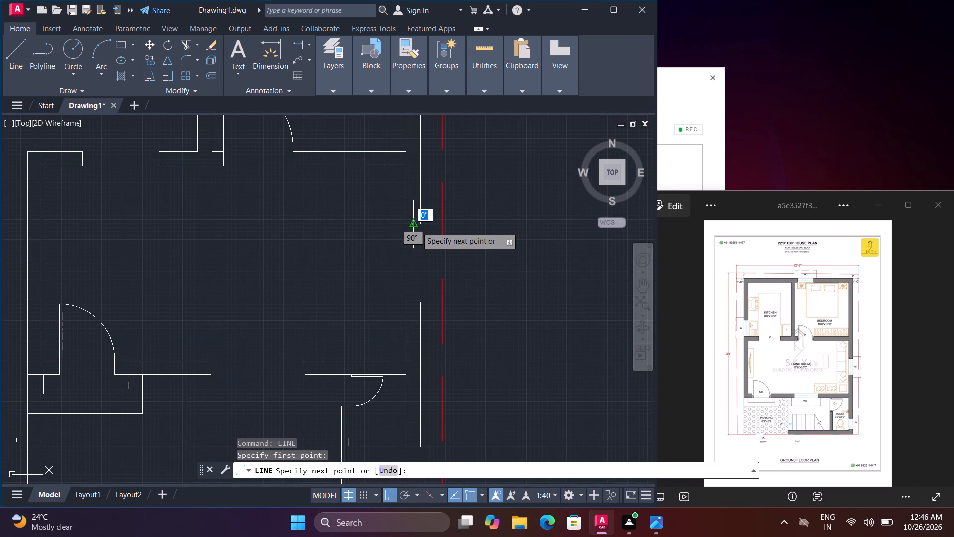
left_click(411, 303)
scroll(411, 300, "down", 2)
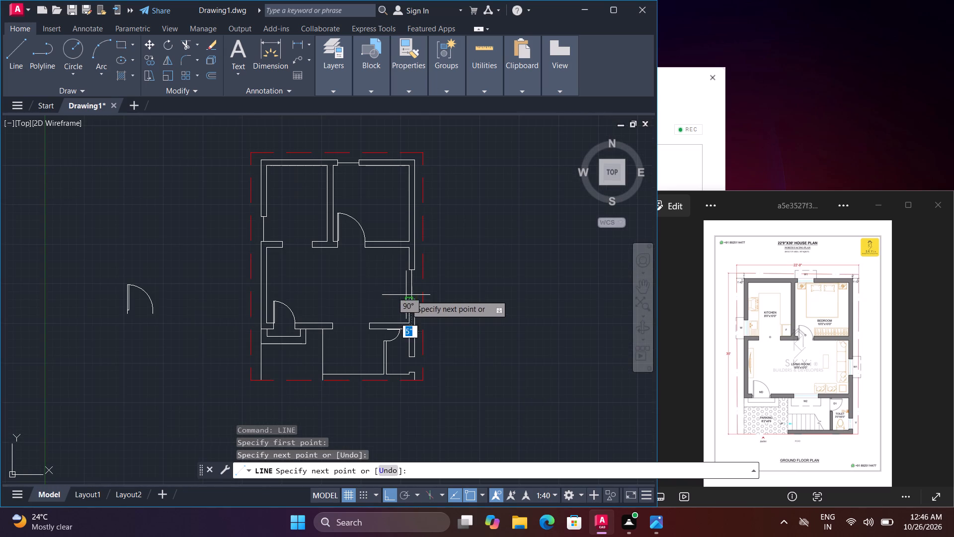
right_click(405, 295)
left_click(419, 317)
Draw a window line across the toilet's east wall opening, joining the midpoints of the two wall ends.
middle_click_drag(417, 329, 416, 219)
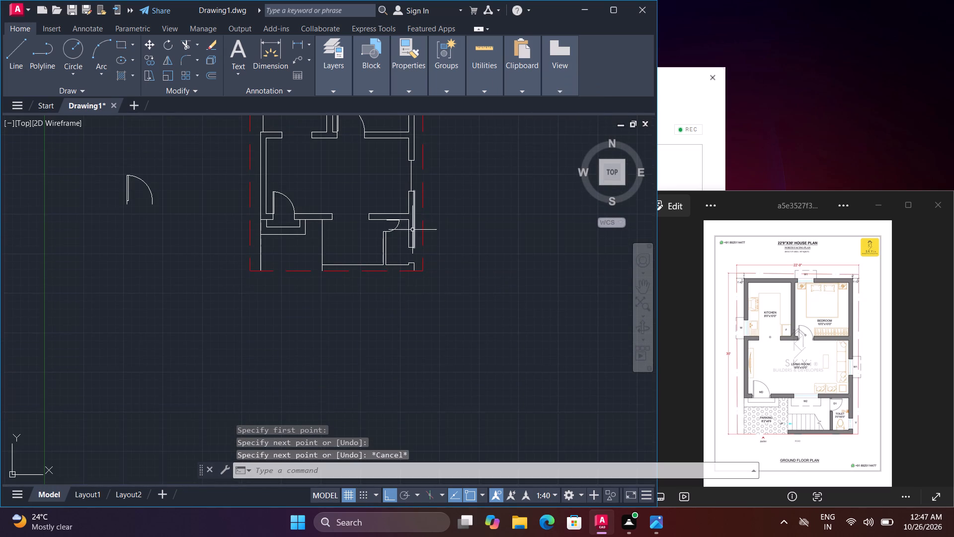
scroll(412, 230, "up", 4)
scroll(403, 266, "down", 2)
middle_click_drag(402, 319, 421, 240)
scroll(422, 248, "up", 1)
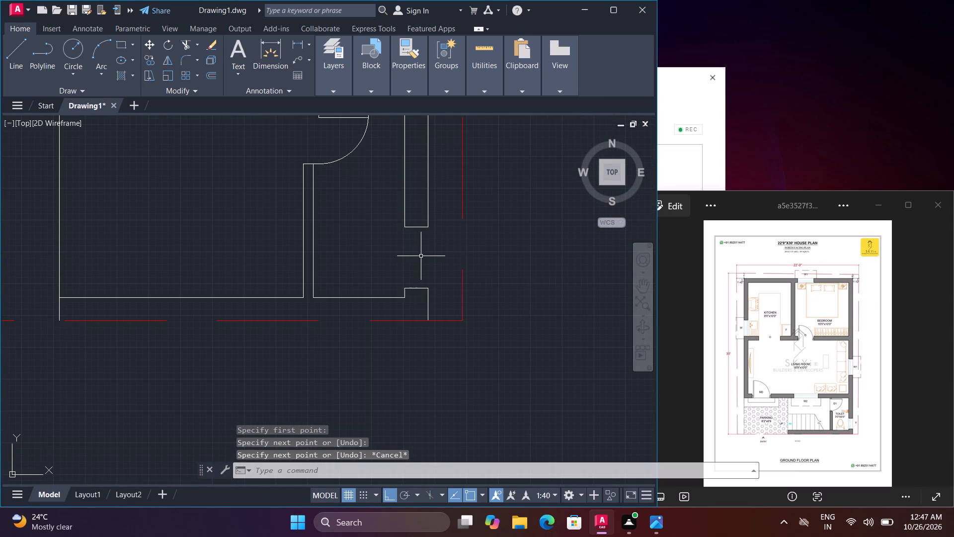
right_click(421, 256)
left_click(443, 265)
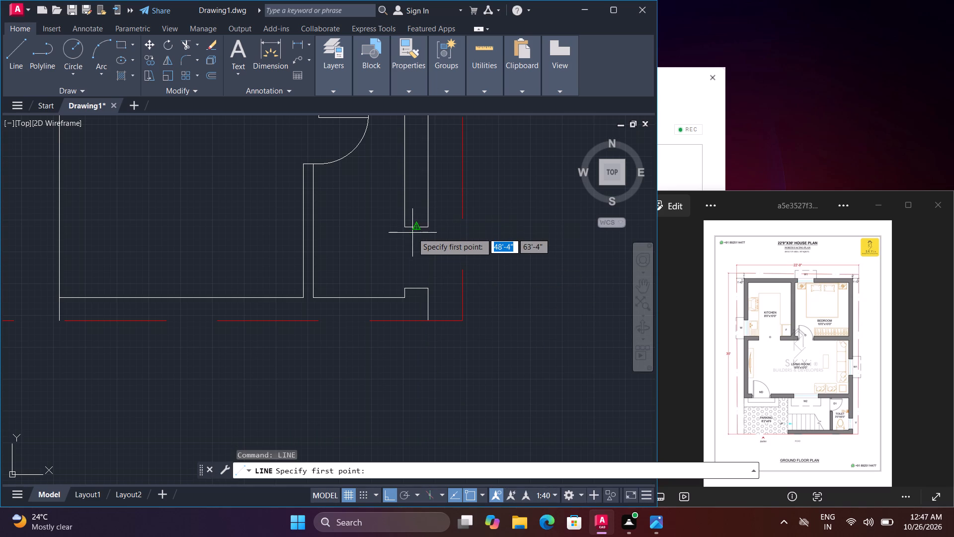
left_click(420, 228)
left_click(415, 290)
right_click(416, 279)
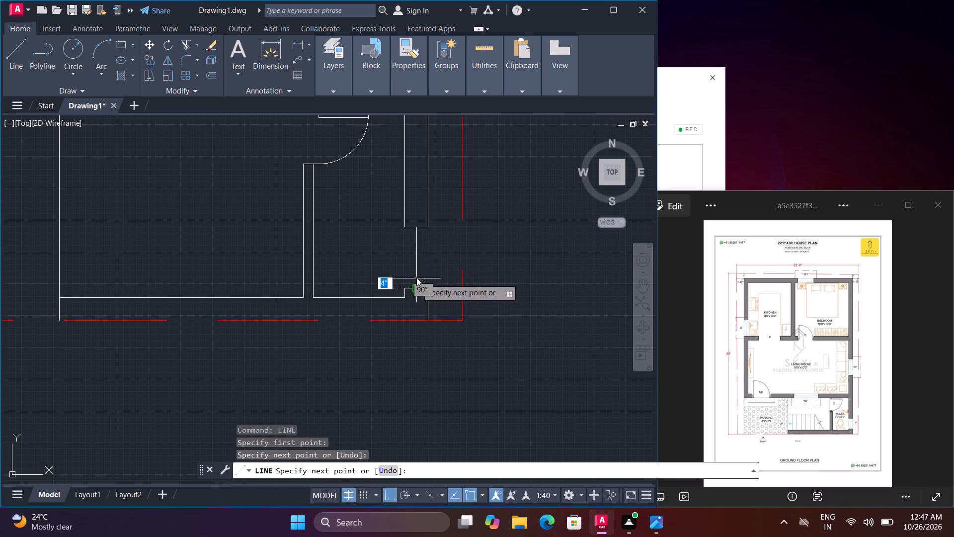
right_click(416, 277)
left_click(442, 294)
Draw a window line across the living room's south wall opening, joining the midpoints of the two wall ends.
scroll(438, 277, "down", 2)
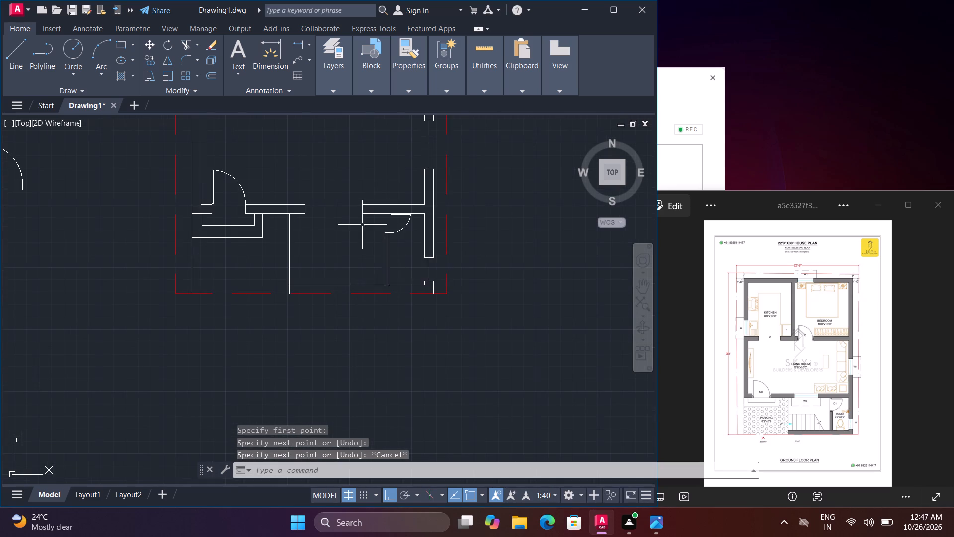
middle_click_drag(368, 233, 446, 282)
scroll(393, 242, "up", 2)
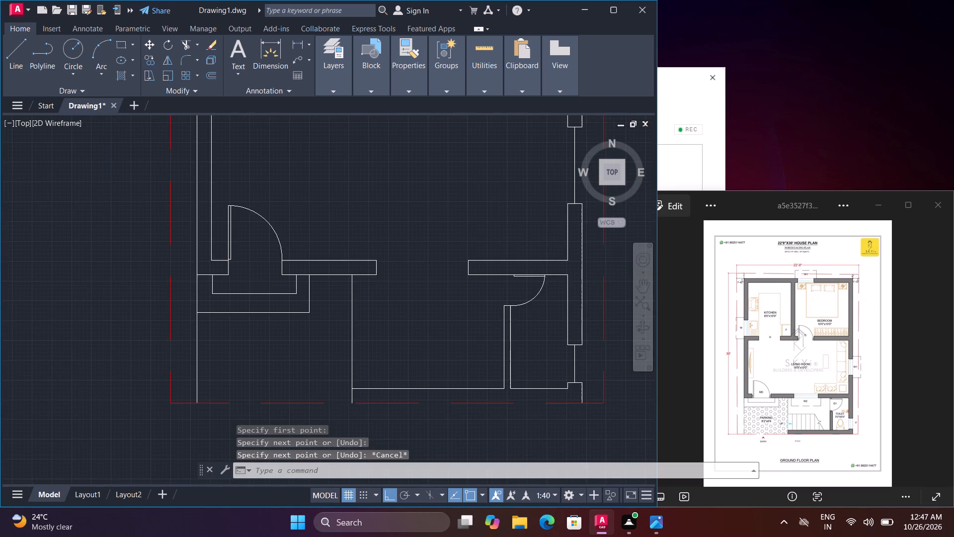
right_click(393, 242)
left_click(415, 249)
left_click(364, 283)
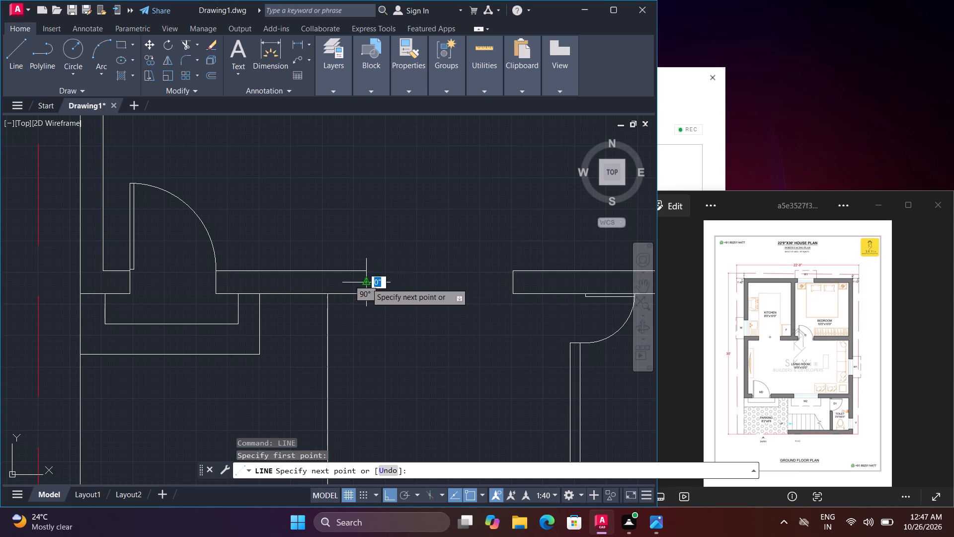
left_click(510, 285)
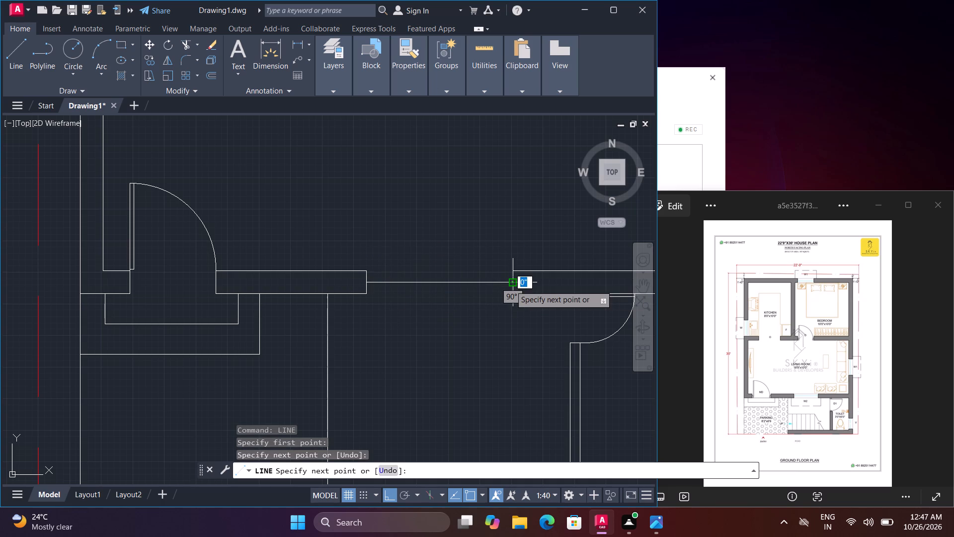
right_click(510, 282)
left_click(524, 299)
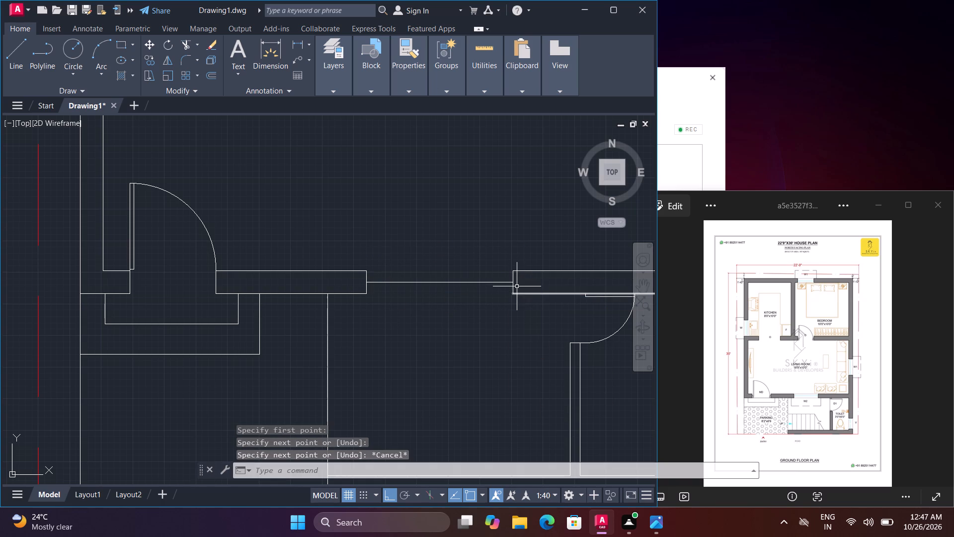
right_click(516, 285)
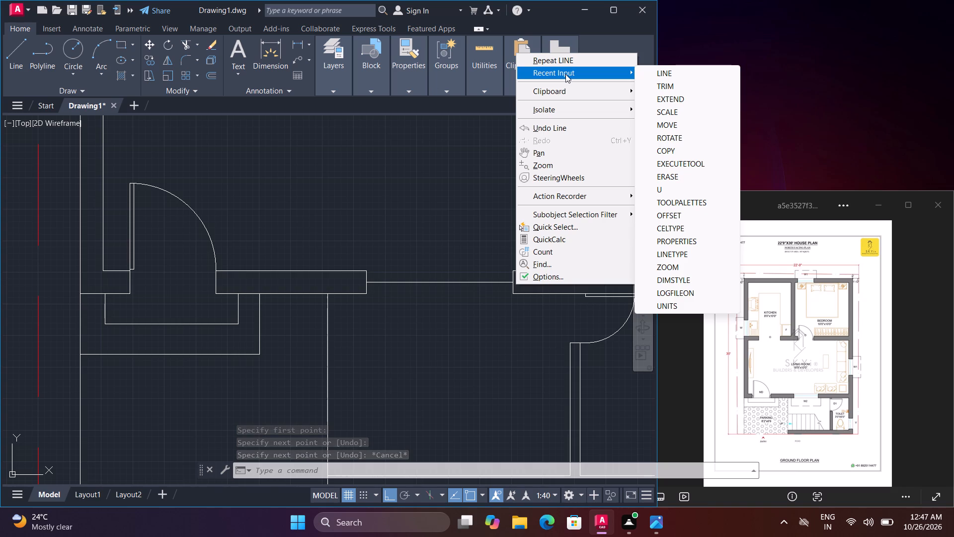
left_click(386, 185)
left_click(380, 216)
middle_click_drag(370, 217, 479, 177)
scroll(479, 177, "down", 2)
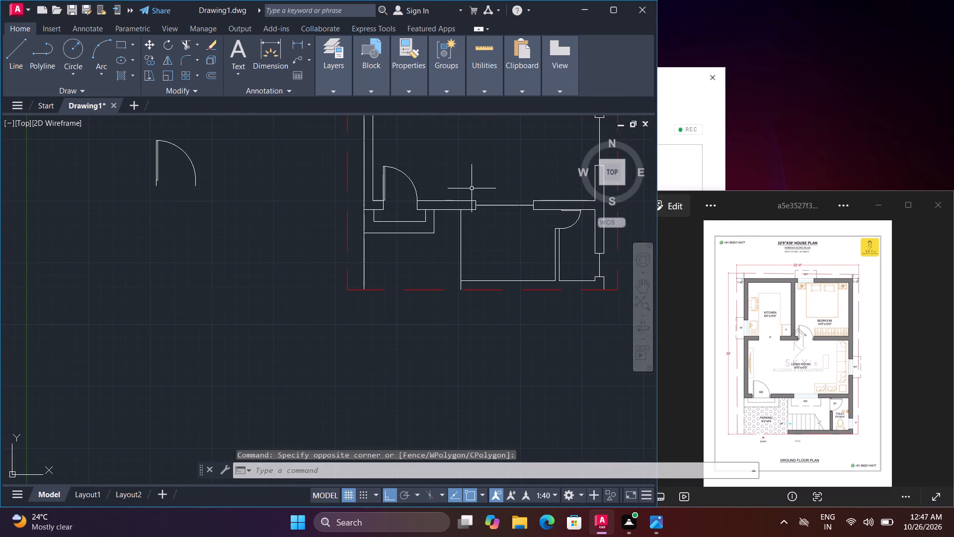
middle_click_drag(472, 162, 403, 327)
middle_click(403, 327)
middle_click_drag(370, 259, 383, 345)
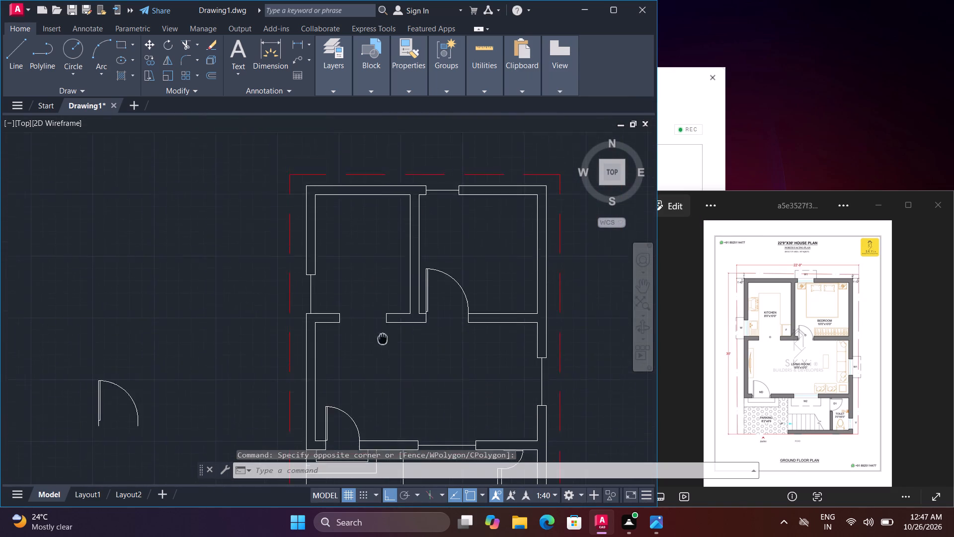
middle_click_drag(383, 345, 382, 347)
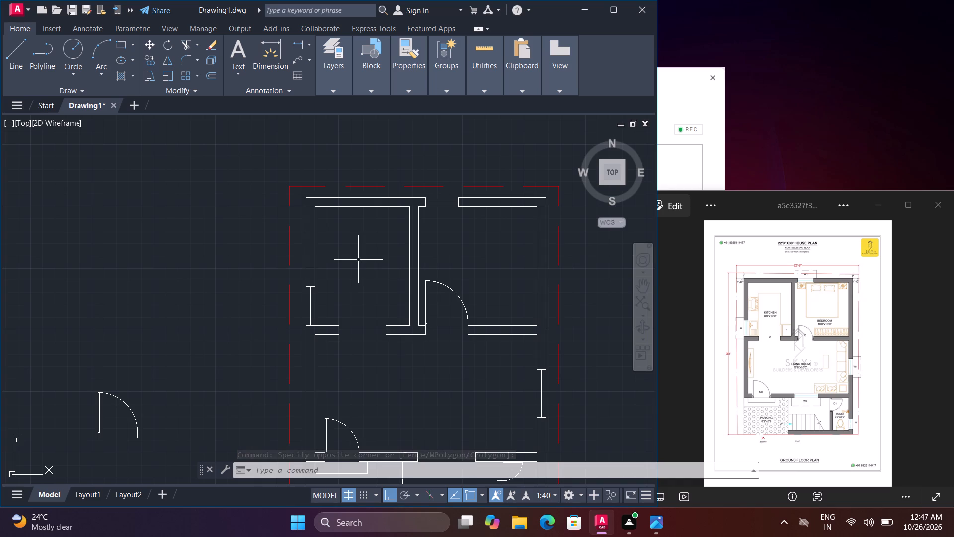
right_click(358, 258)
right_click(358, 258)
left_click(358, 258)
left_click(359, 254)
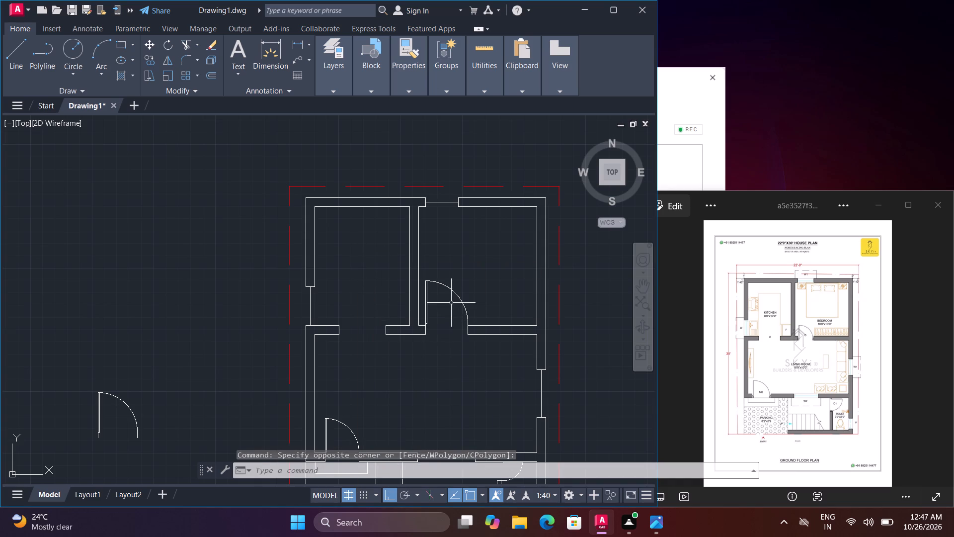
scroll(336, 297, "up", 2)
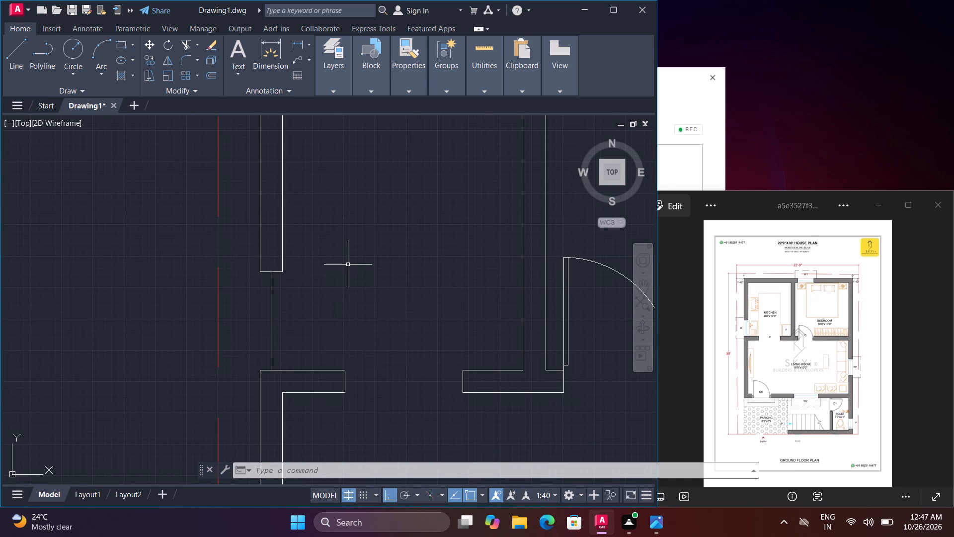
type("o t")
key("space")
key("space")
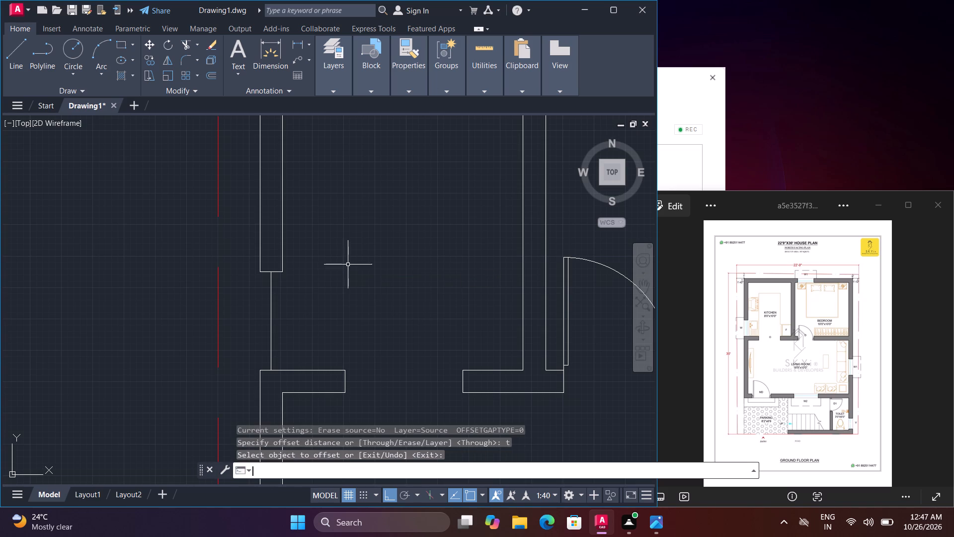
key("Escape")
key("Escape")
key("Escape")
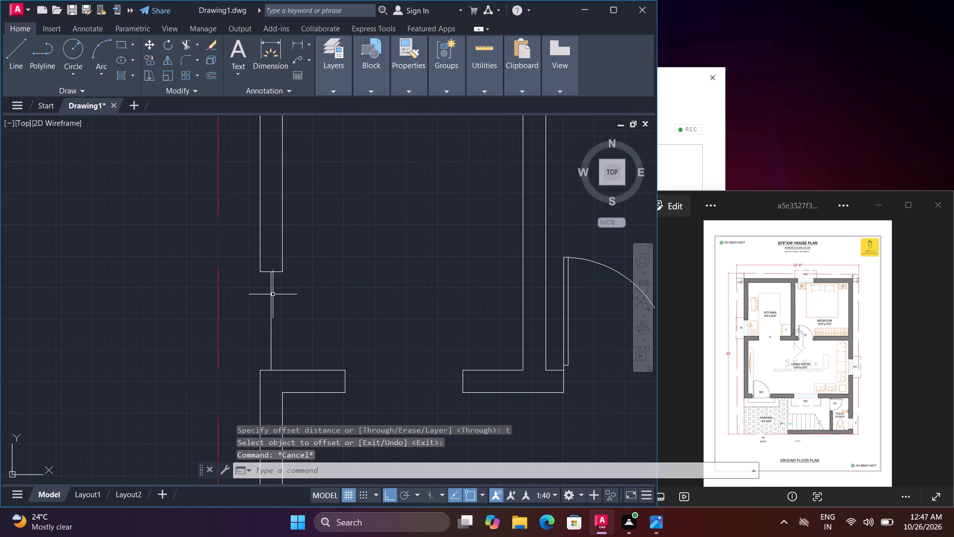
Offset the kitchen's west window line 1" to the east, and offset further lines through the inner and outer wall-face corners.
key("o")
key("space")
type("t")
key("space")
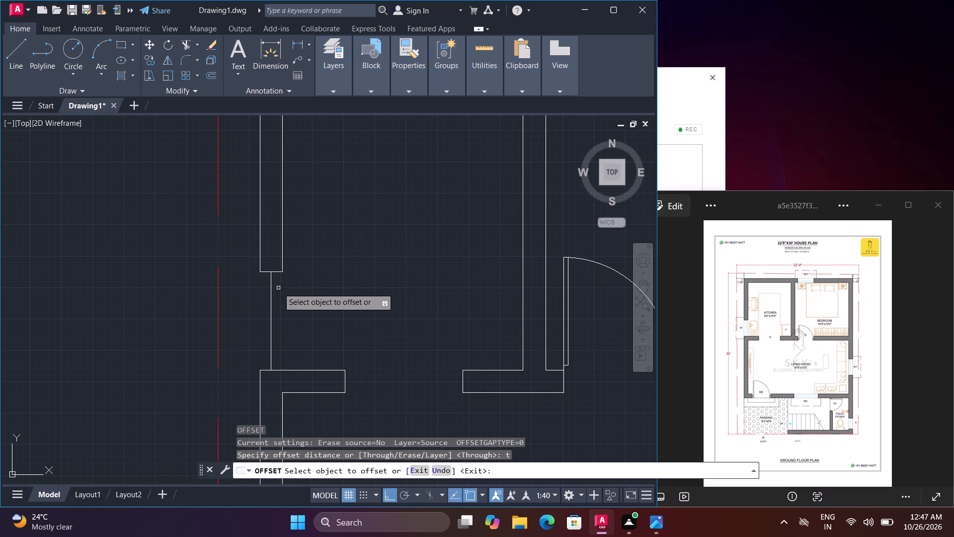
left_click(272, 285)
key("1")
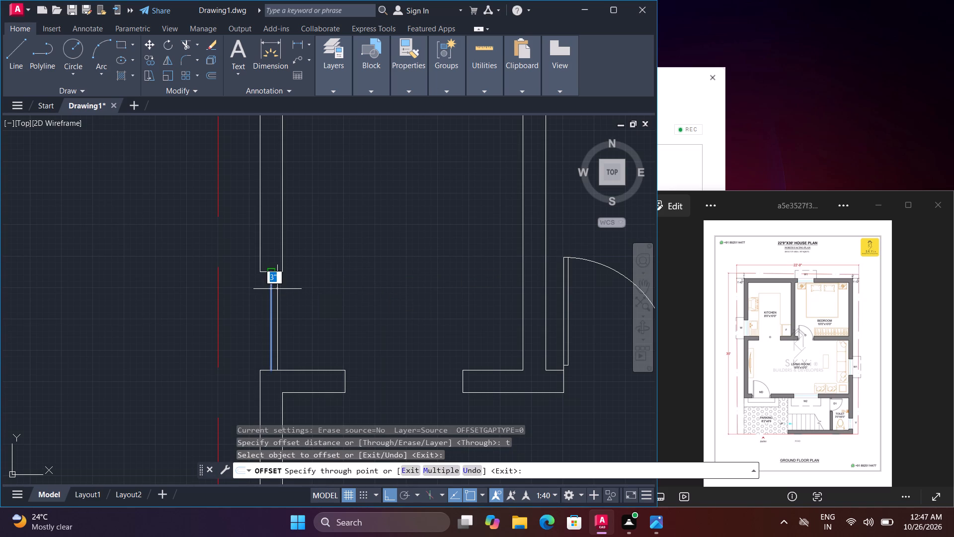
key("shift+quotedbl")
key("Return")
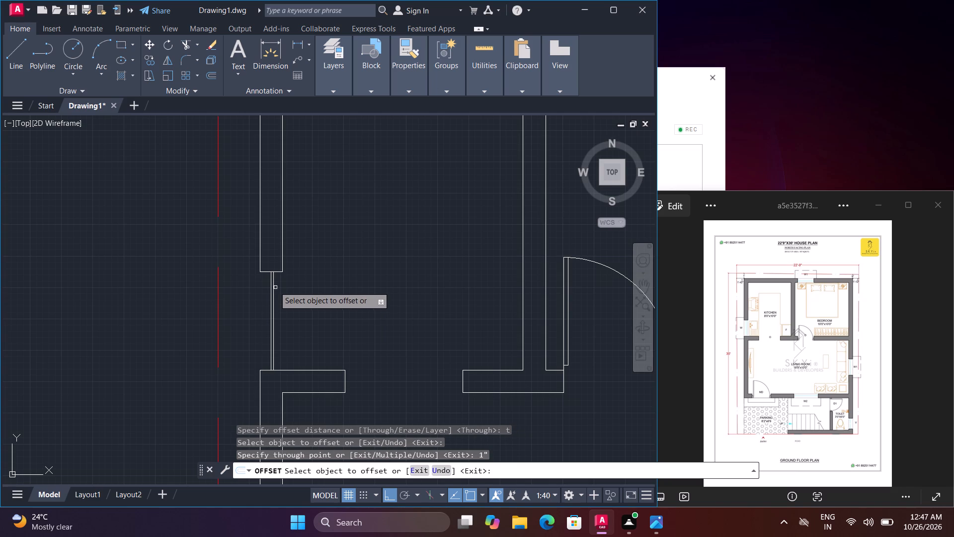
left_click(274, 285)
left_click(283, 270)
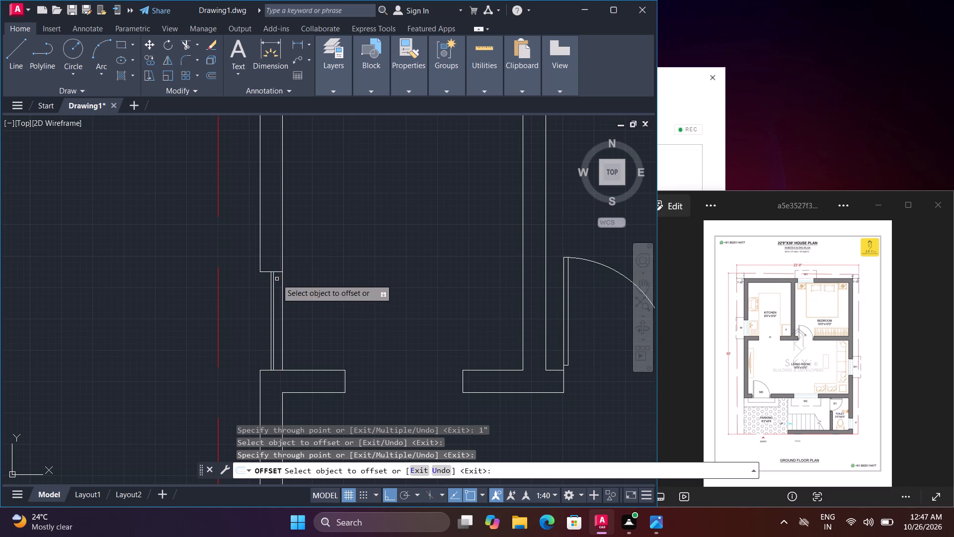
left_click(272, 279)
left_click(259, 272)
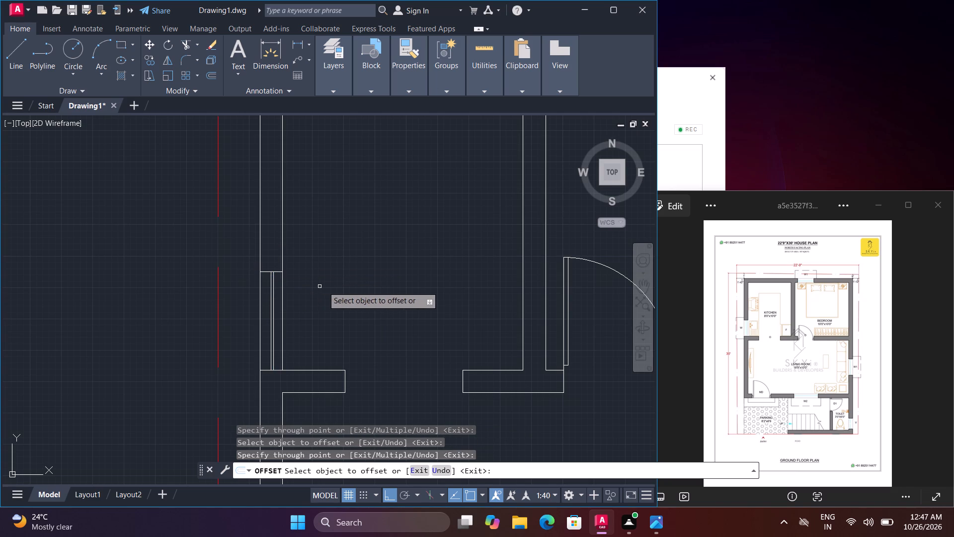
Offset the kitchen west window's centre line 1" to the west.
scroll(327, 287, "down", 1)
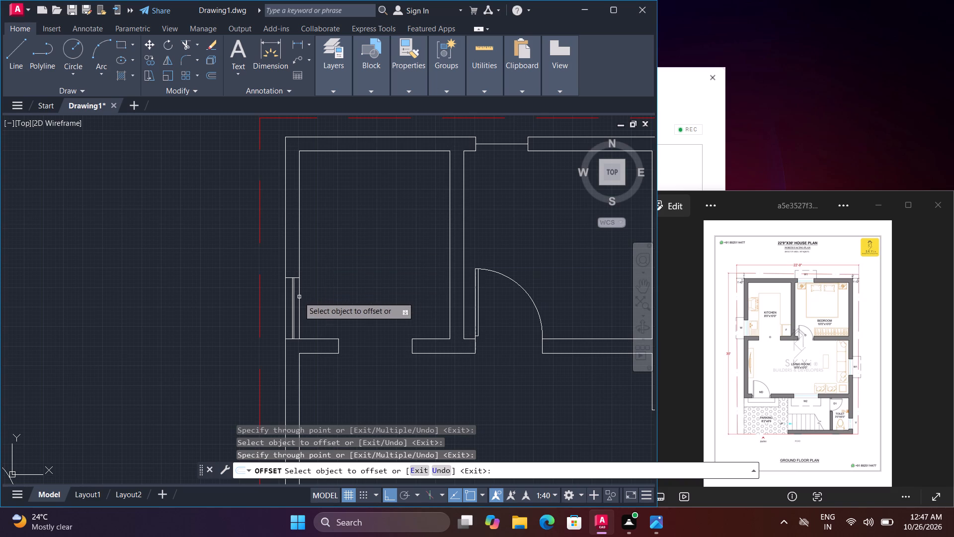
scroll(286, 300, "up", 1)
left_click(293, 308)
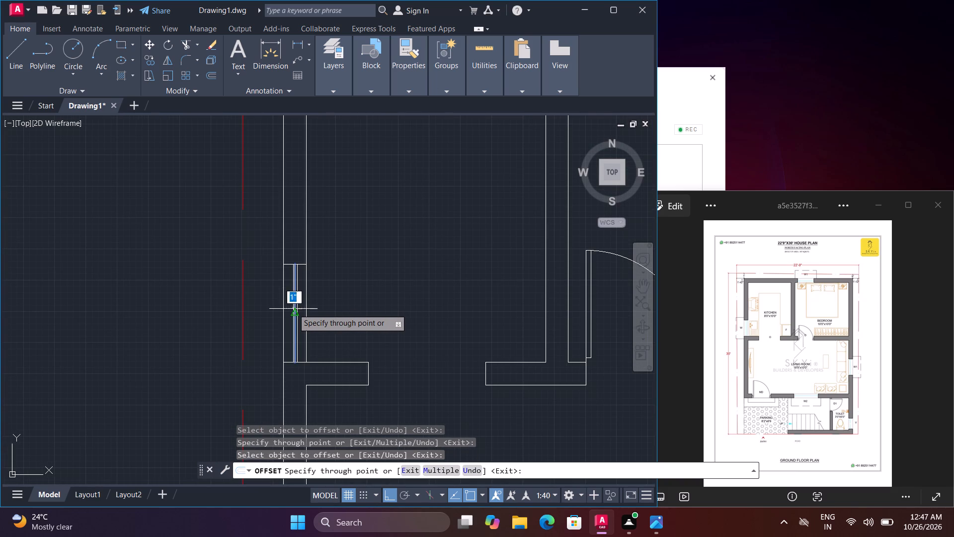
key("1")
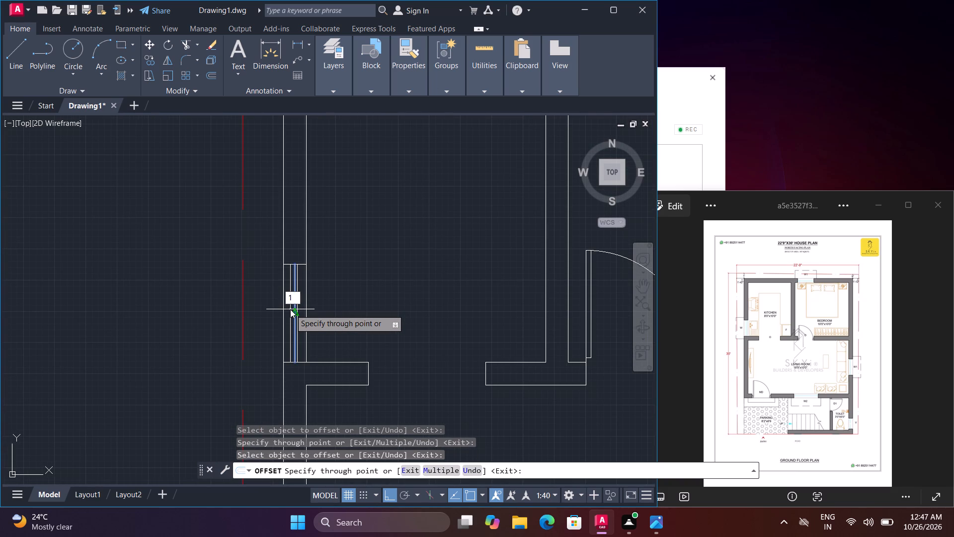
key("shift+quotedbl")
key("Return")
Offset the bedroom's north window line 1" to the north and 1" to the south.
scroll(319, 281, "down", 1)
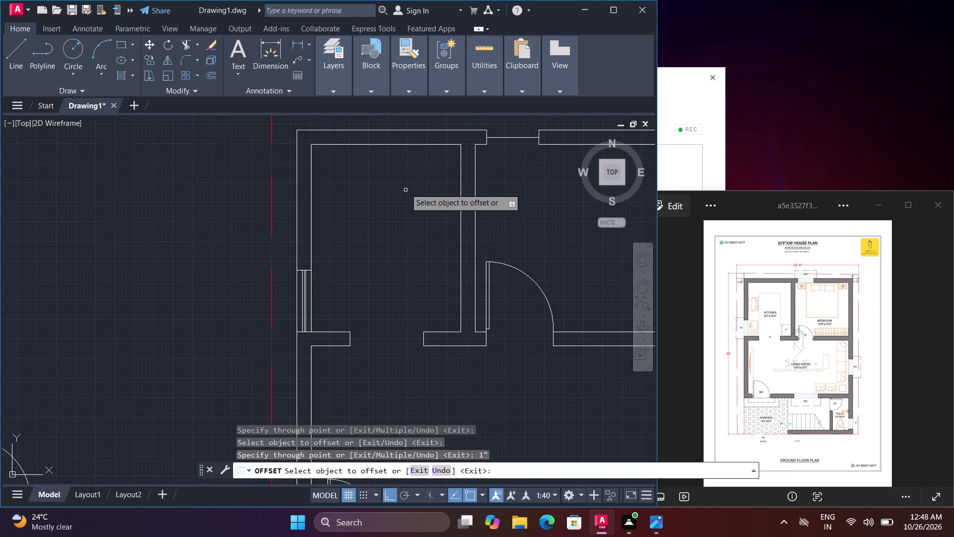
middle_click_drag(411, 196, 382, 258)
scroll(481, 192, "up", 3)
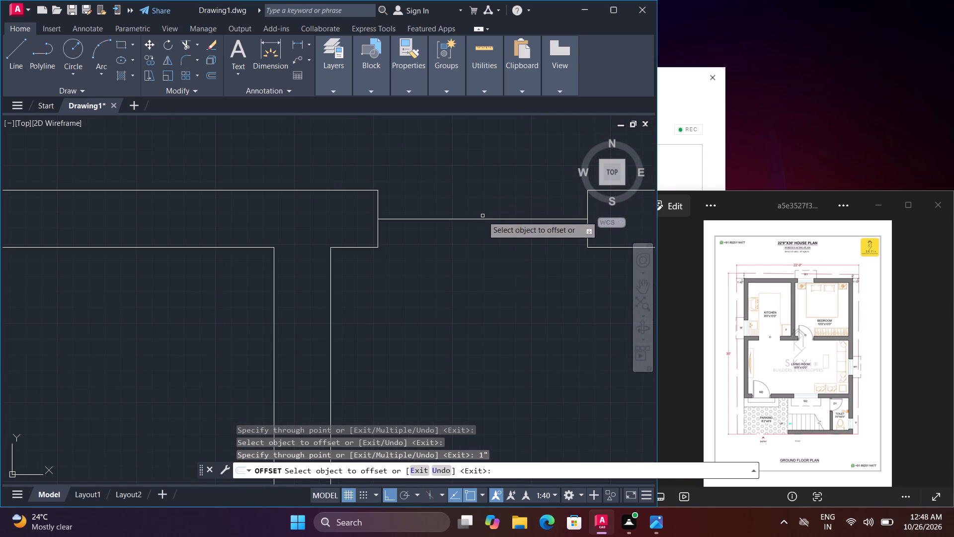
left_click(484, 219)
key("1")
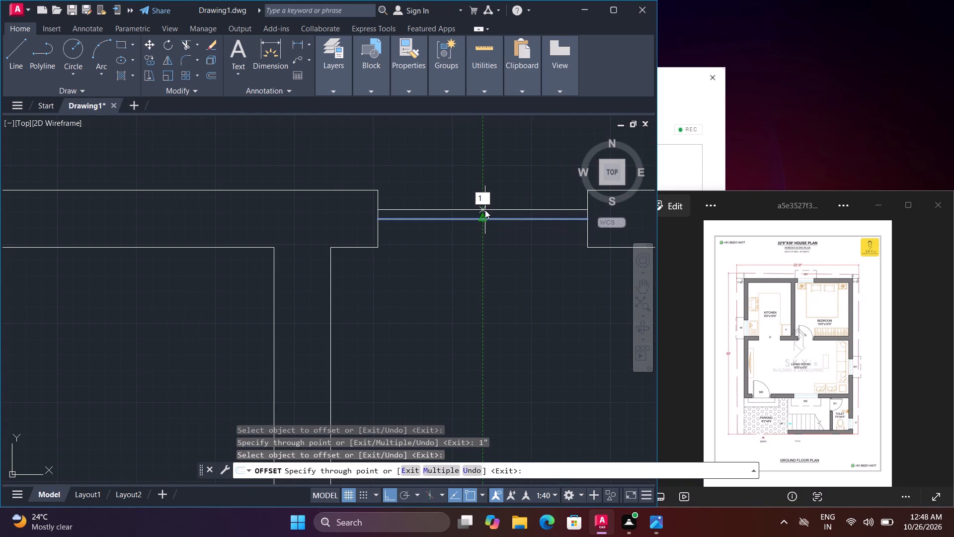
key("shift+quotedbl")
key("Return")
left_click(486, 221)
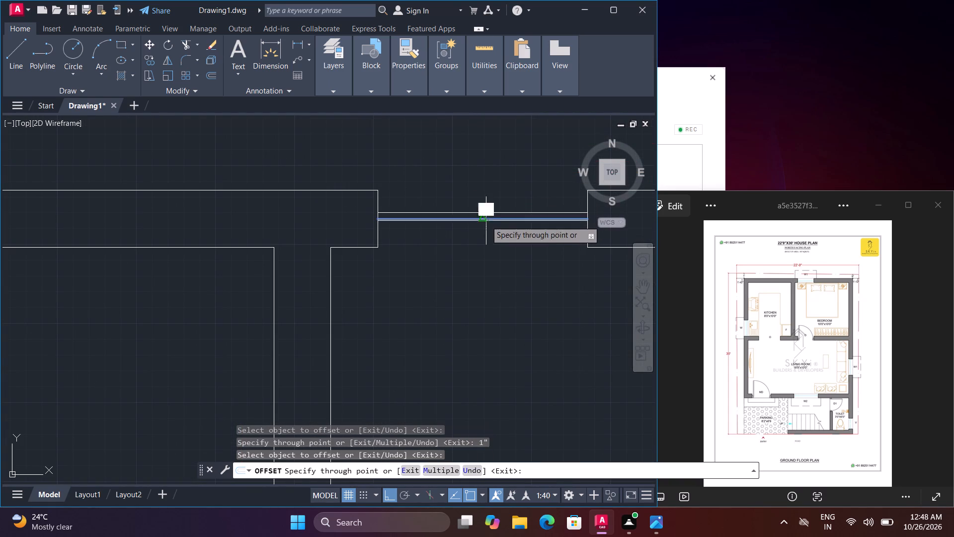
key("1")
key("shift+quotedbl")
key("Return")
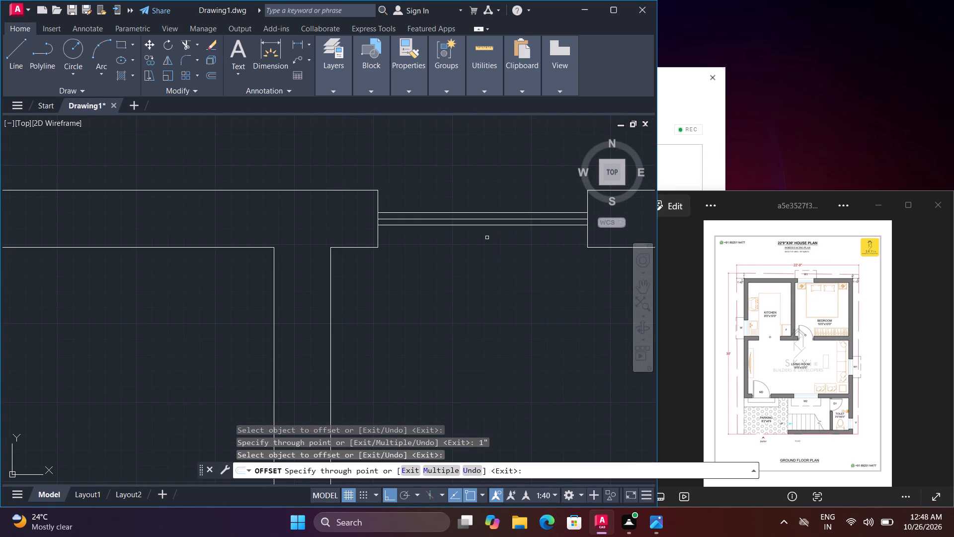
Offset the bedroom window's outer glazing lines through the inner and outer wall-face corners to close the opening.
left_click(488, 226)
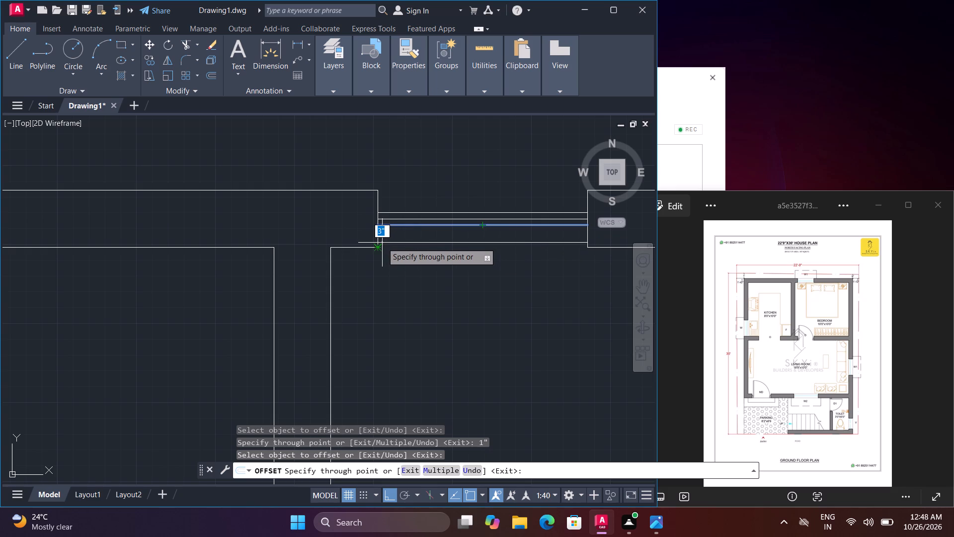
left_click(375, 249)
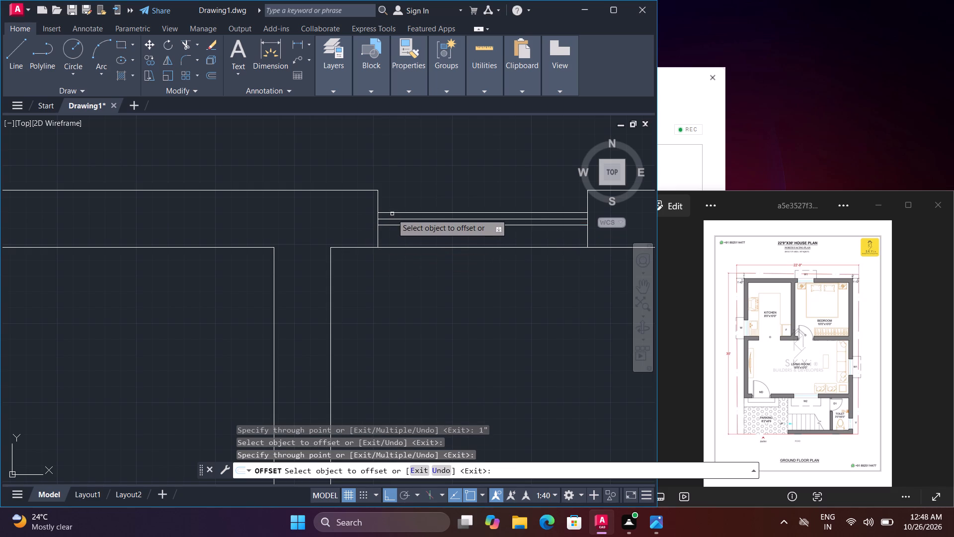
left_click(392, 214)
left_click(381, 192)
Offset the living room's south window line 1" to the north.
scroll(384, 197, "down", 3)
middle_click_drag(429, 278, 430, 270)
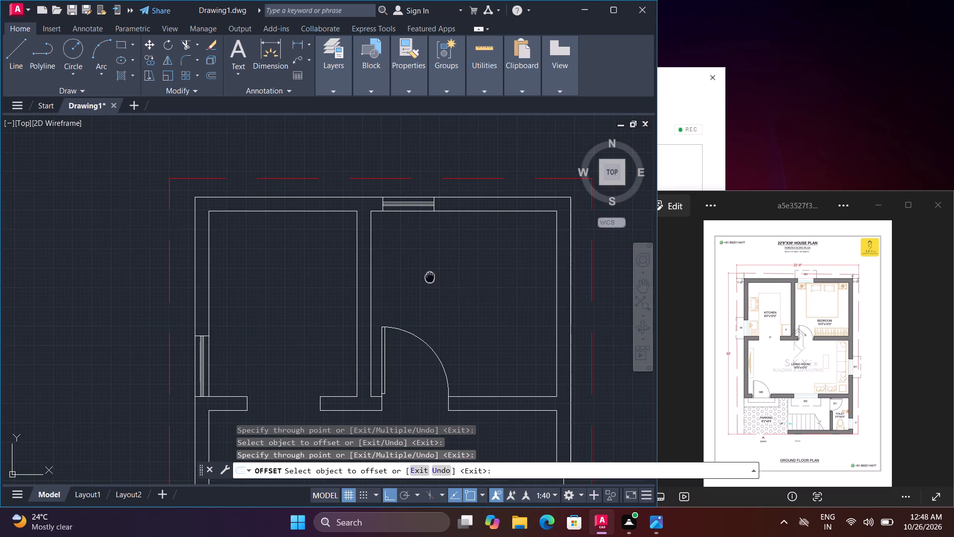
middle_click_drag(430, 270, 431, 71)
middle_click_drag(390, 268, 387, 127)
scroll(380, 252, "up", 2)
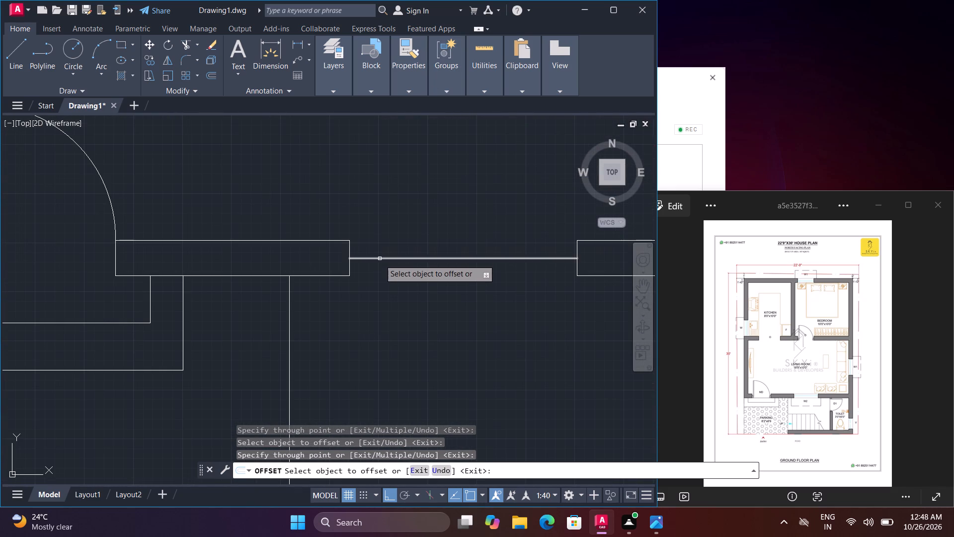
left_click(380, 260)
key("1")
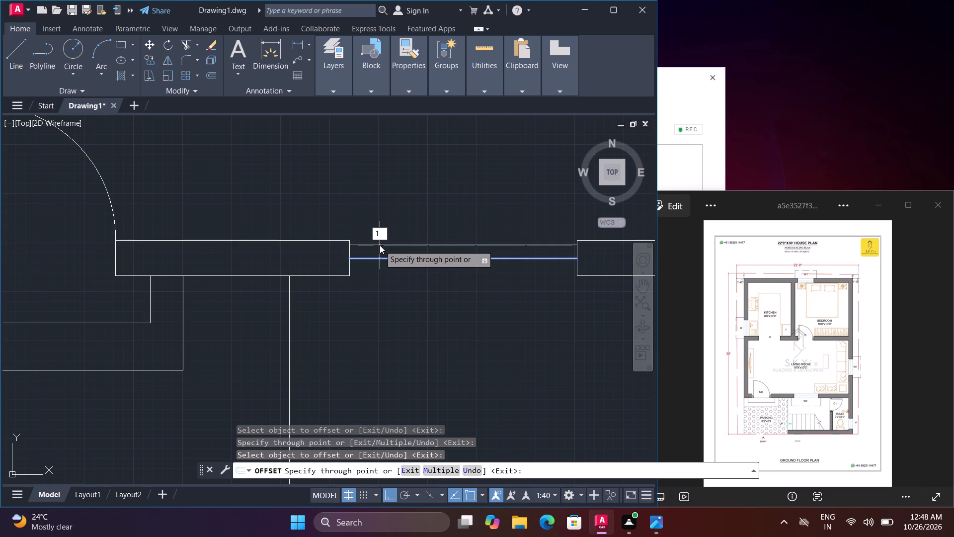
key("shift+quotedbl")
key("Return")
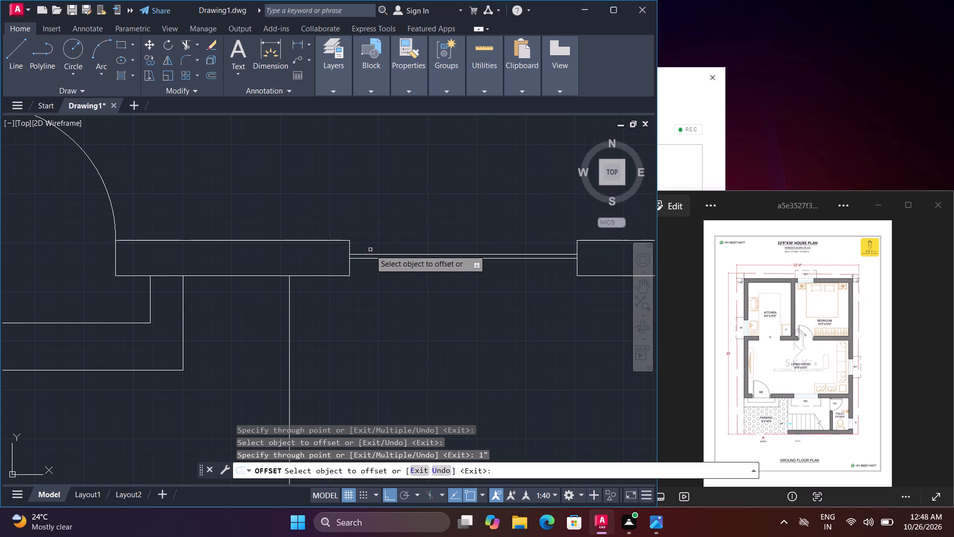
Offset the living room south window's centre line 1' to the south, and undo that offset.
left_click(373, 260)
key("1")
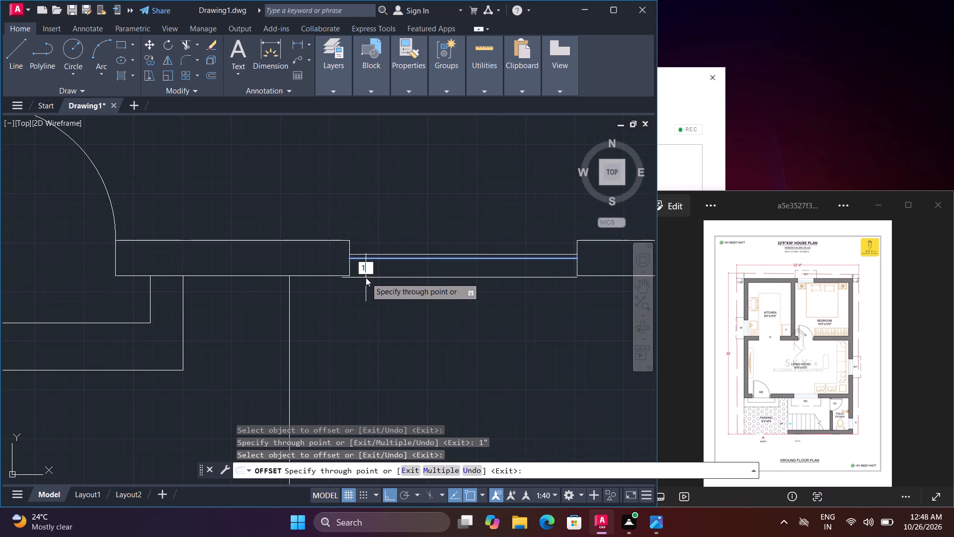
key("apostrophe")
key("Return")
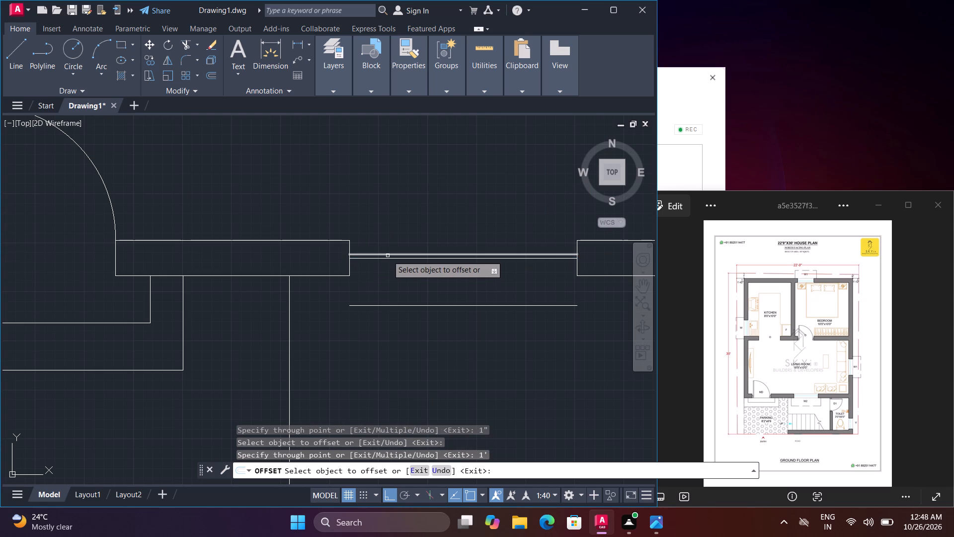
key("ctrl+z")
Offset the living room south window's centre line 1" to the south, and its outer glazing lines through both wall-face corners.
left_click(392, 259)
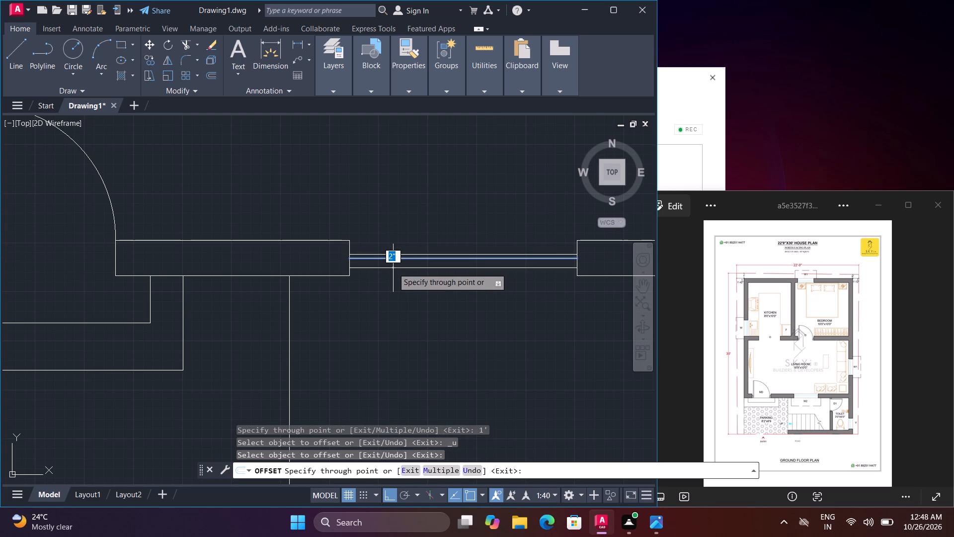
key("1")
key("shift+quotedbl")
key("Return")
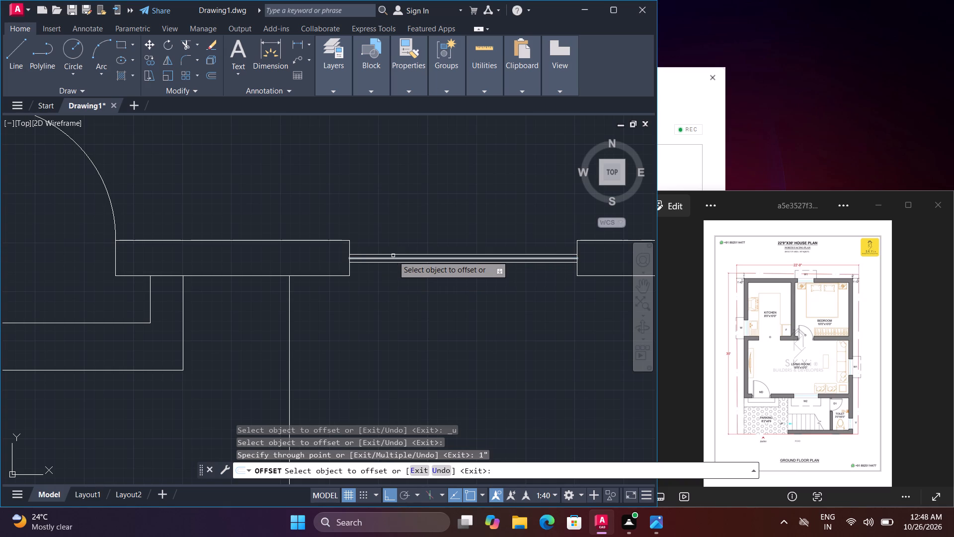
left_click(394, 255)
left_click(352, 243)
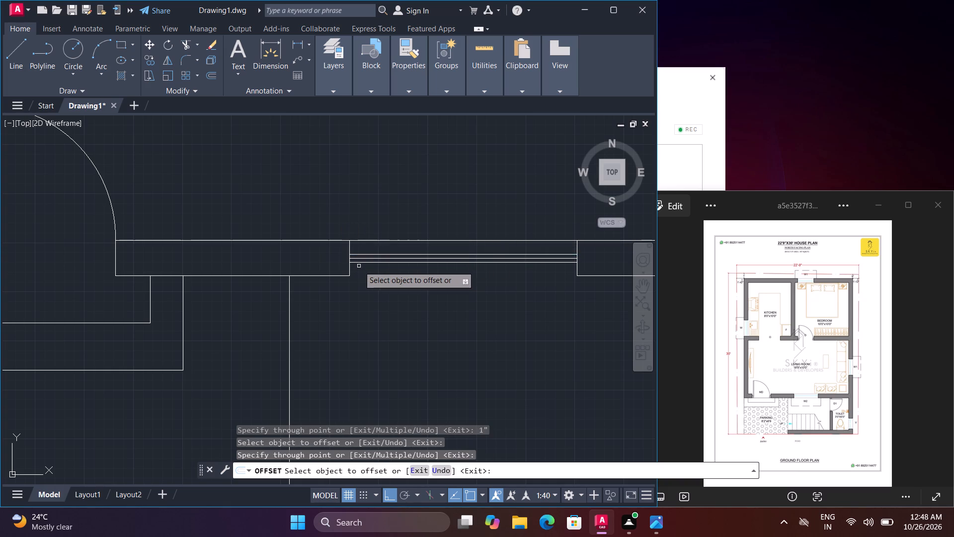
left_click(359, 262)
left_click(350, 274)
Offset the toilet's east window line 1" to the west and 1" to the east.
scroll(365, 268, "down", 2)
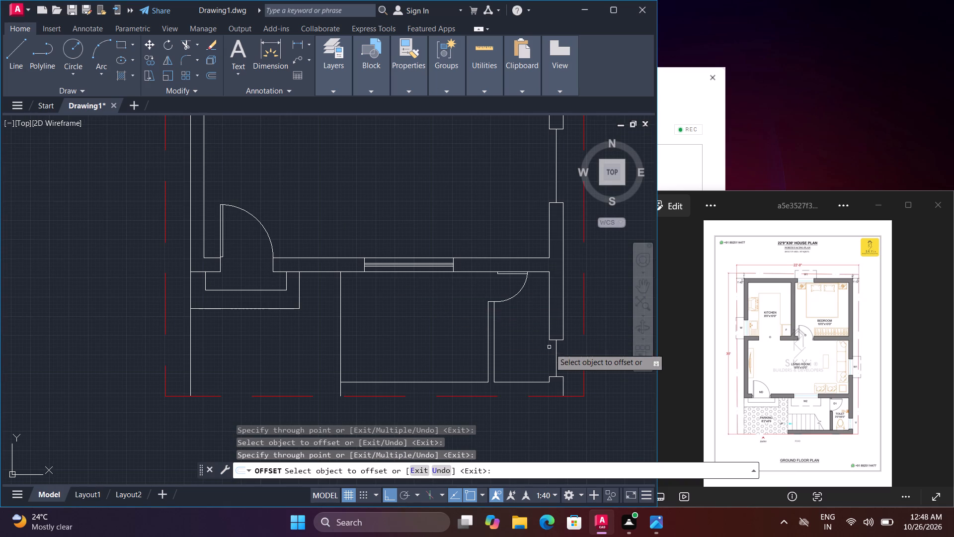
left_click(556, 362)
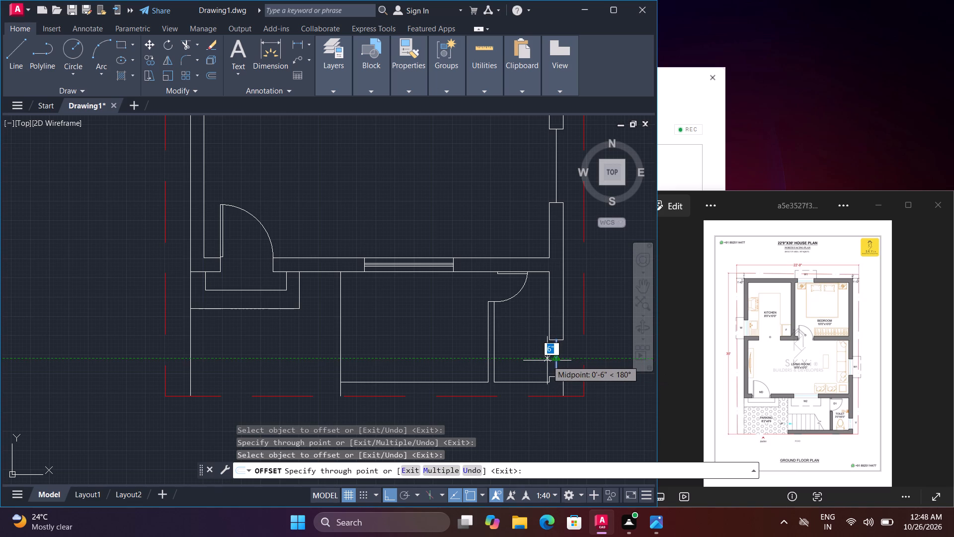
key("1")
key("shift+quotedbl")
key("Return")
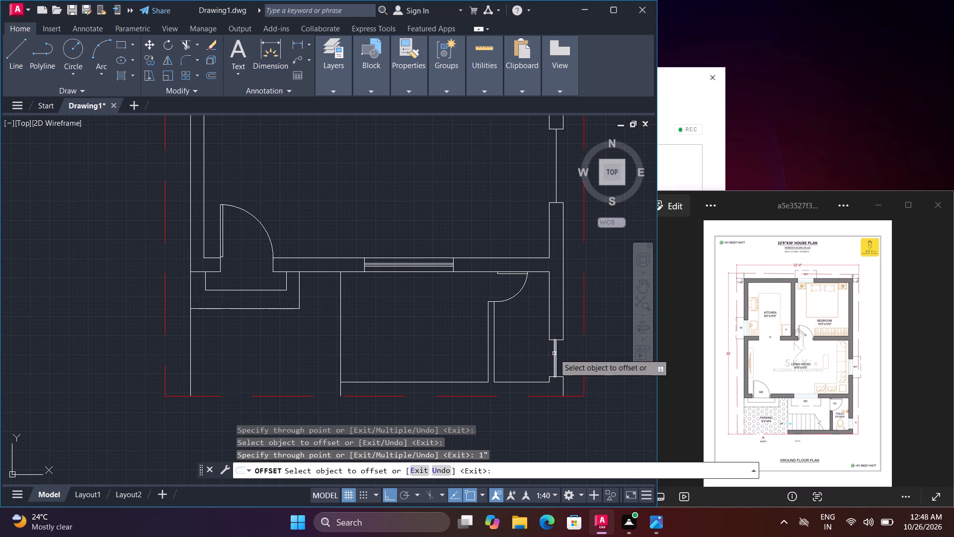
scroll(554, 354, "up", 2)
left_click(557, 357)
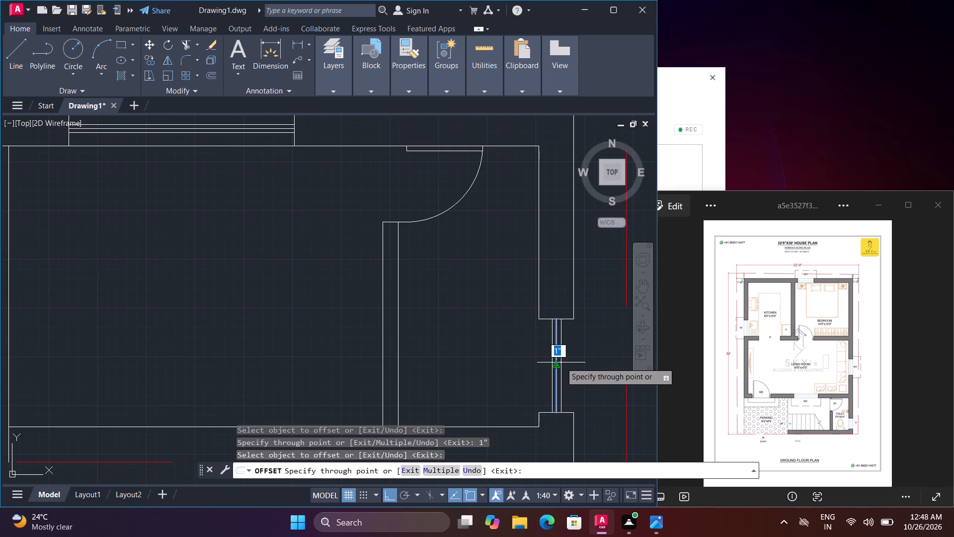
key("1")
key("shift+quotedbl")
key("Return")
Offset the toilet window's outer glazing line through the outer and inner wall-face corners to close the opening.
left_click(560, 356)
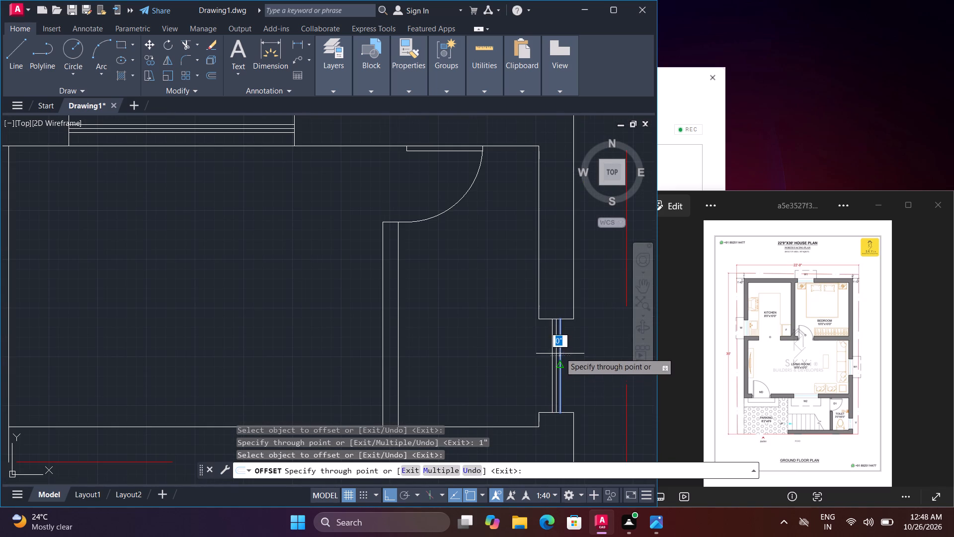
left_click(575, 320)
left_click(560, 329)
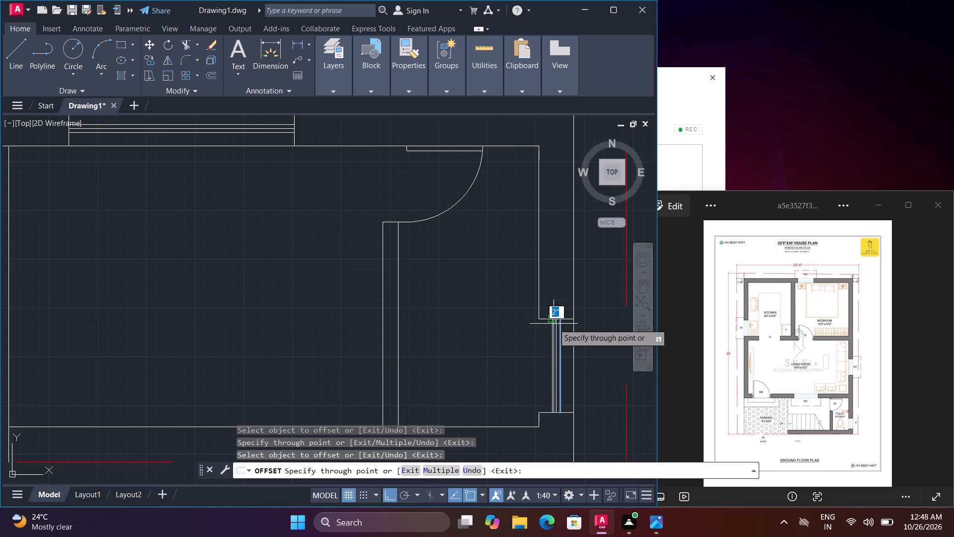
left_click(538, 318)
scroll(537, 313, "down", 4)
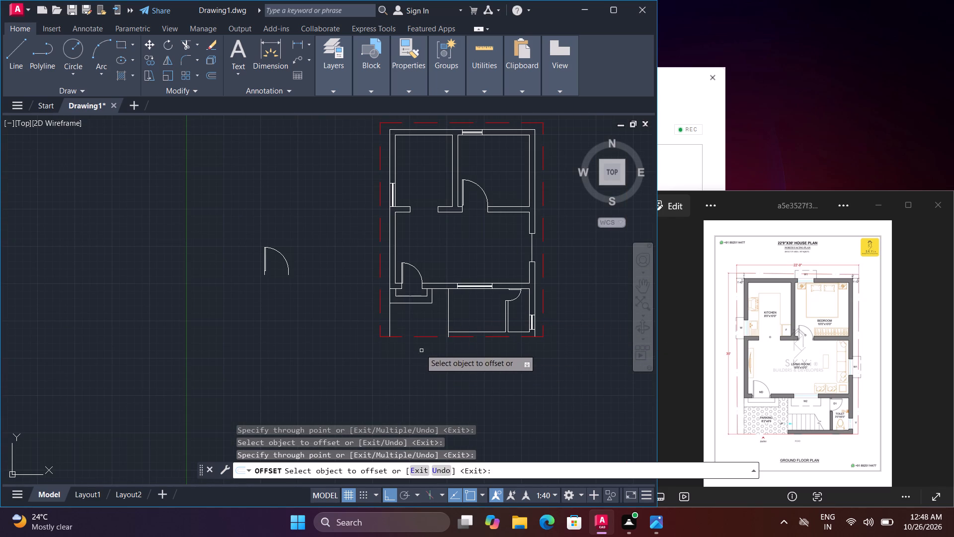
Draw a horizontal line along the plan's south edge, from the parking's southwest corner to the east wall's outer corner.
key("space")
key("l")
key("space")
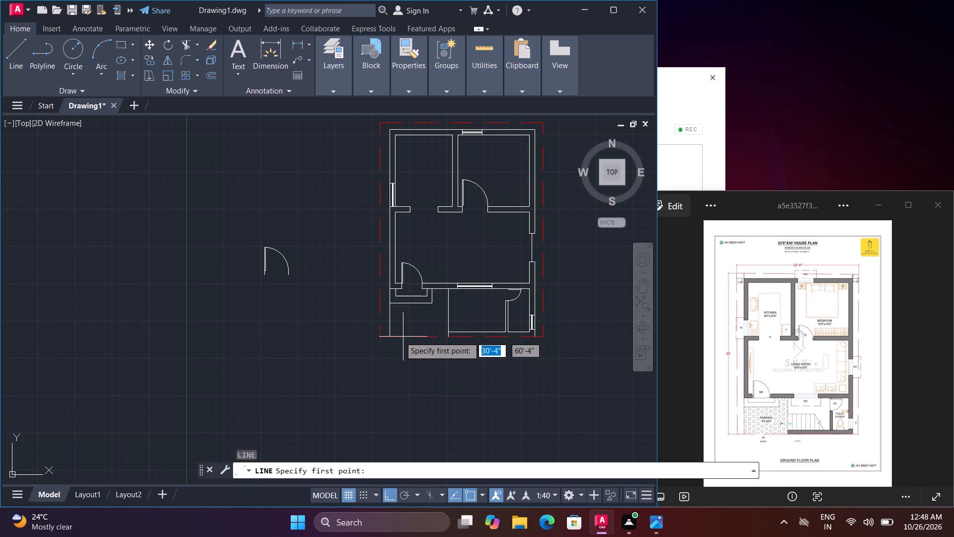
scroll(397, 337, "up", 2)
left_click(373, 338)
middle_click_drag(560, 342, 187, 362)
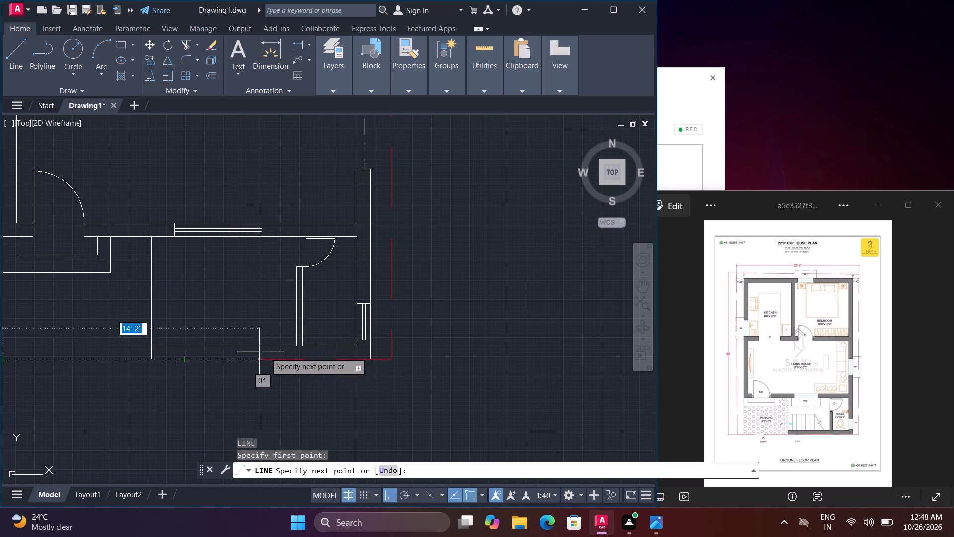
left_click(370, 360)
key("space")
Copy the east dashed boundary line into the clear space east of the plan.
scroll(369, 364, "down", 2)
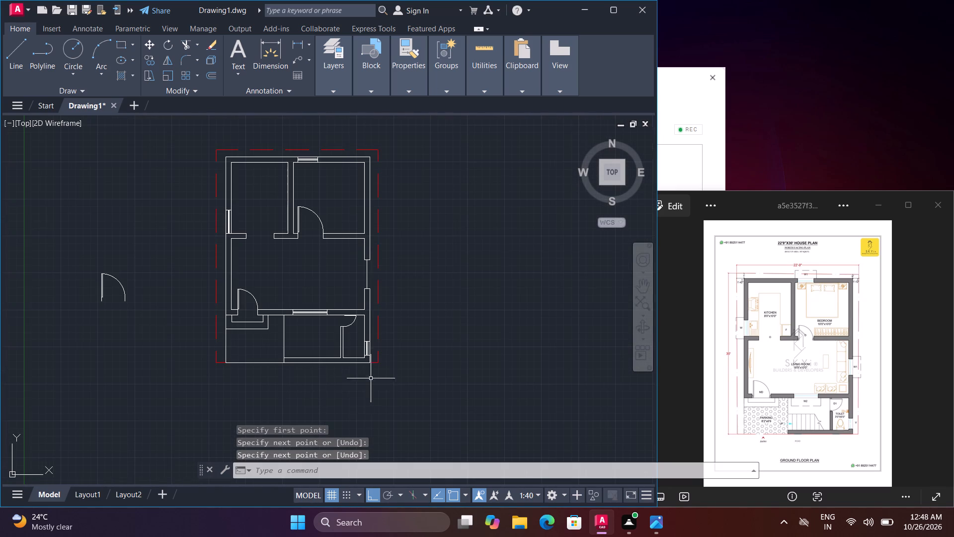
scroll(240, 374, "up", 3)
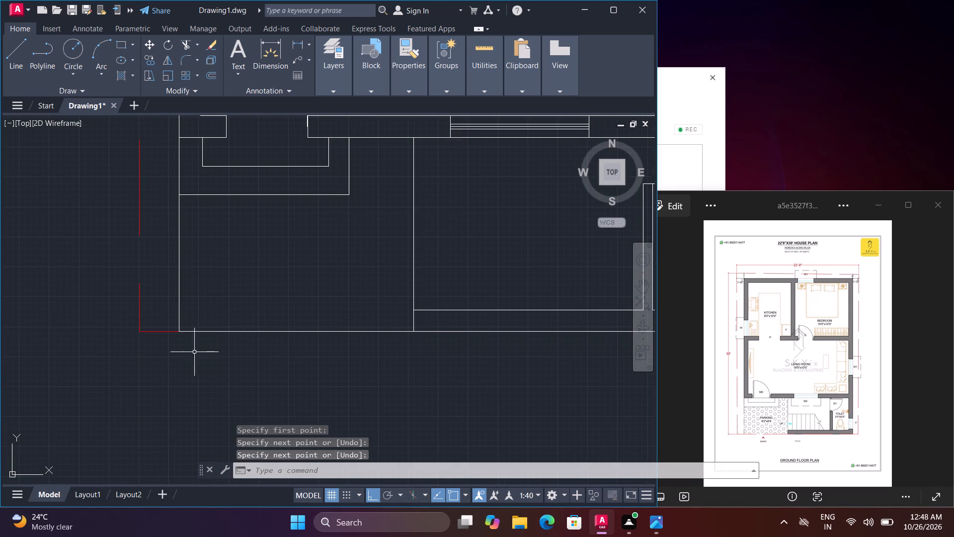
scroll(188, 349, "down", 2)
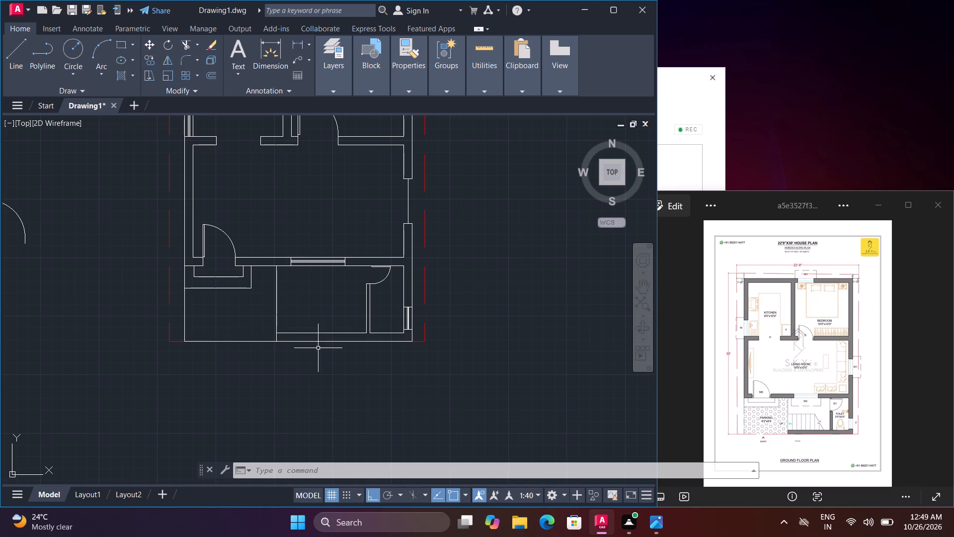
left_click(424, 295)
type("co")
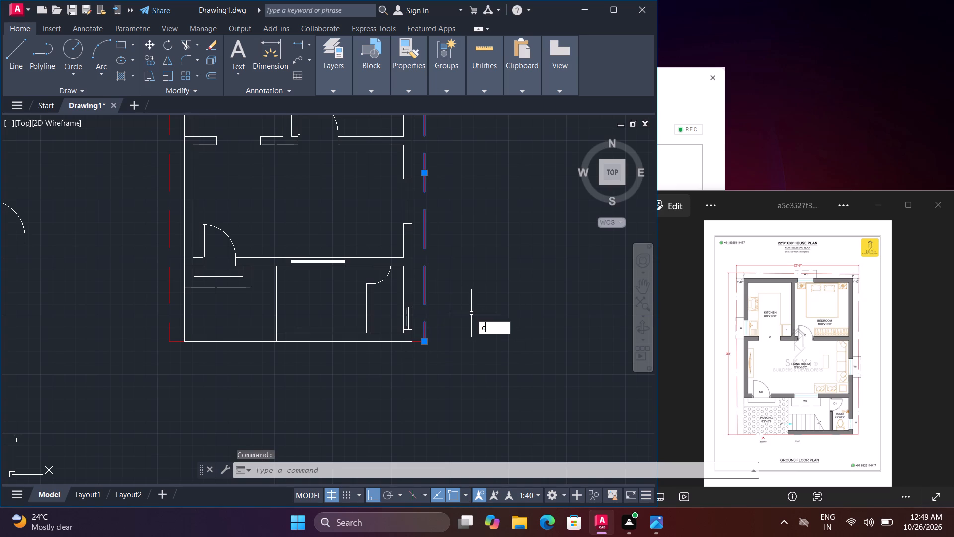
key("space")
left_click(425, 341)
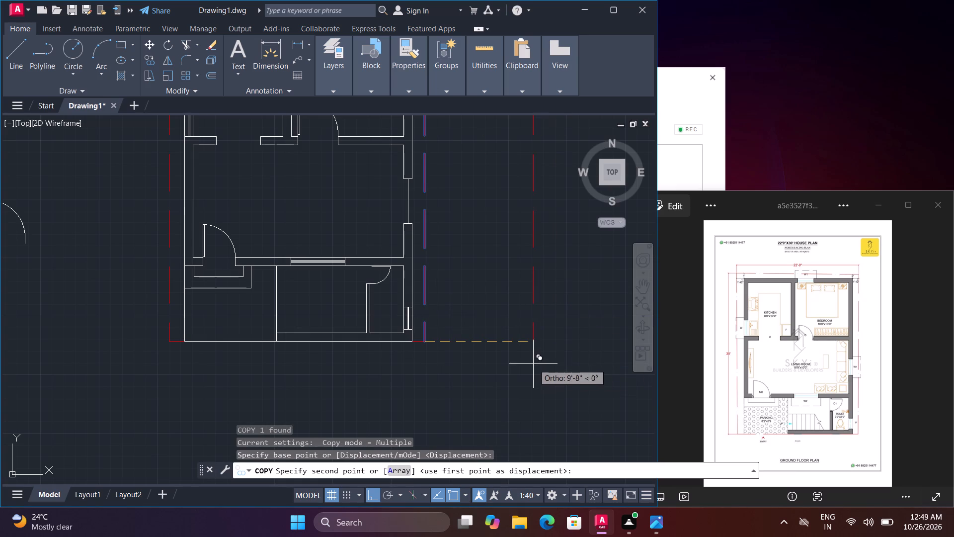
scroll(528, 352, "down", 3)
left_click(531, 351)
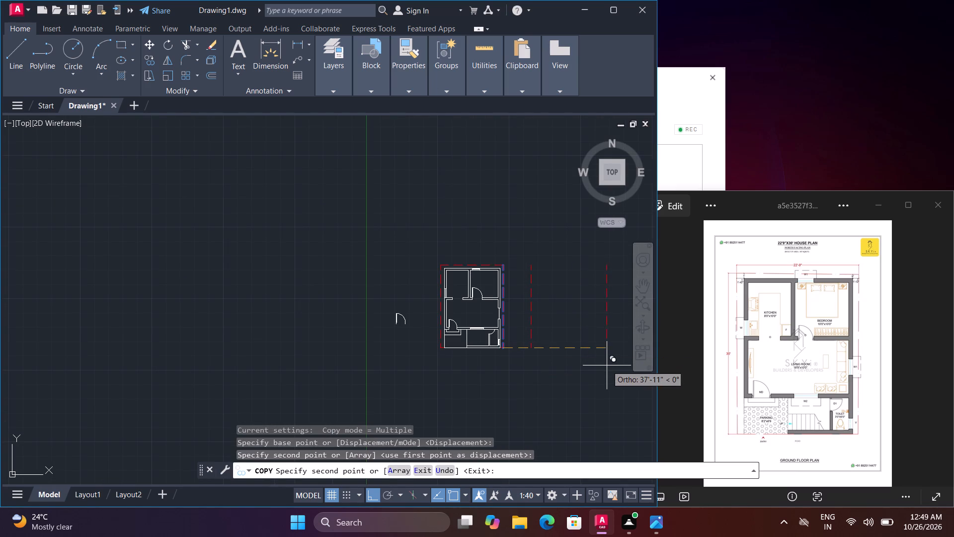
key("Escape")
Rotate the copied dashed boundary line 270° about its lower end so it lies horizontally.
key("r")
key("o")
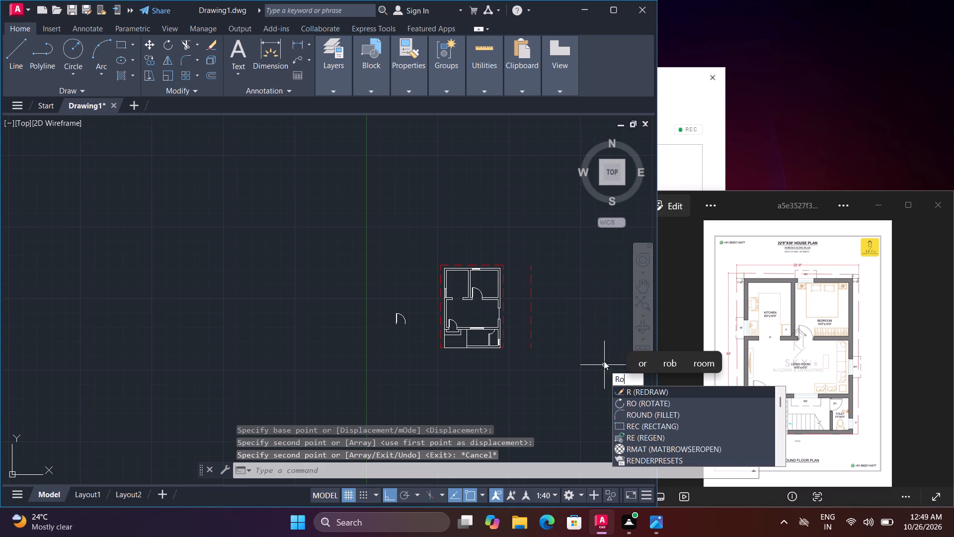
key("space")
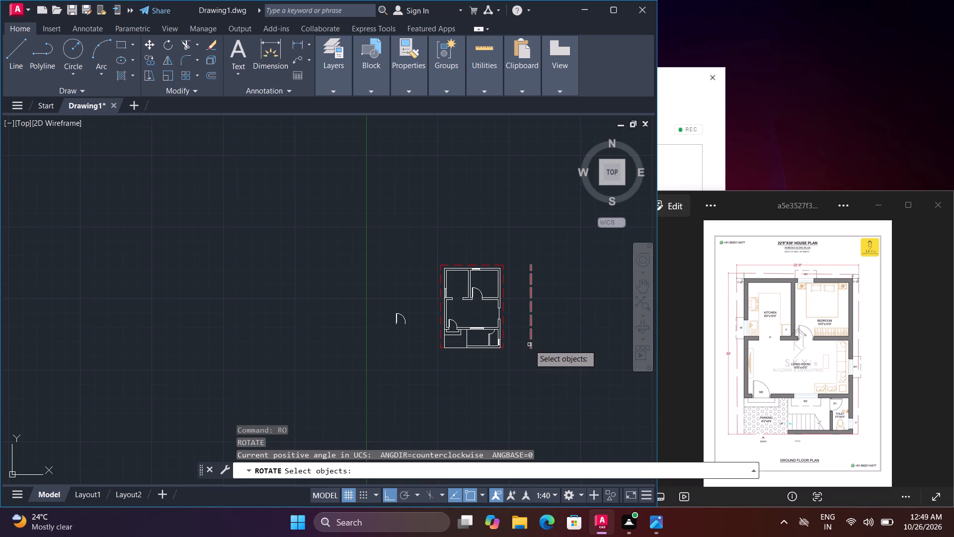
left_click(529, 345)
key("space")
left_click(531, 347)
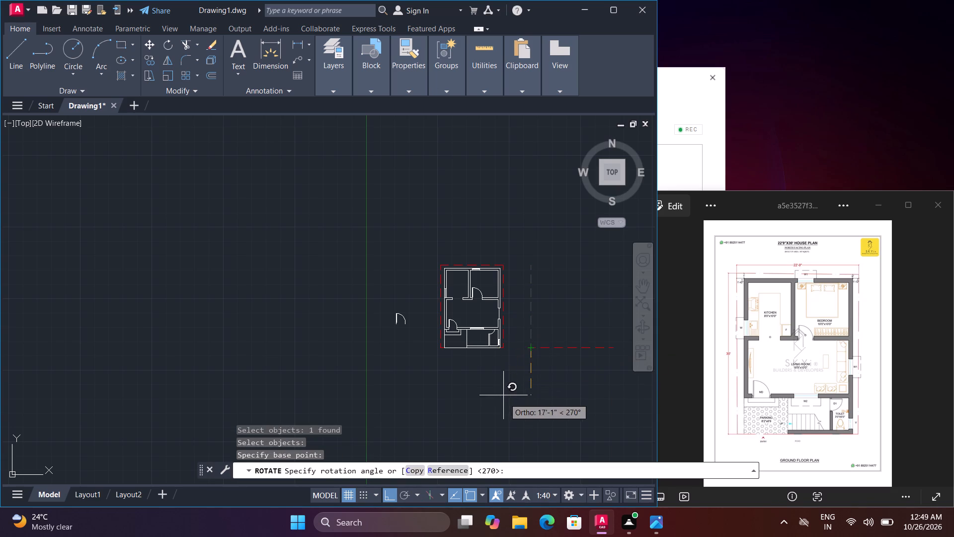
left_click(505, 400)
Move the horizontal dashed line by its east end onto the east wall's outer south corner.
left_click(545, 349)
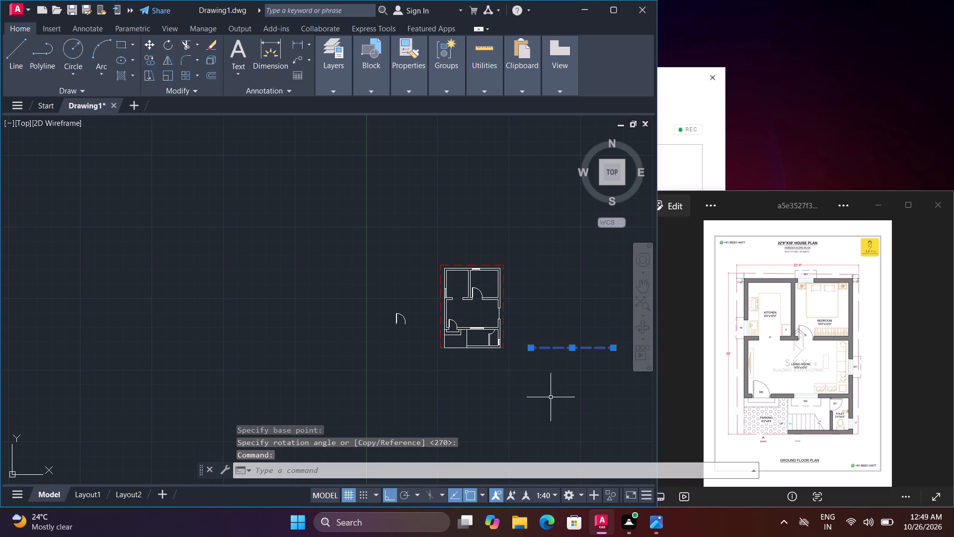
type("m")
key("space")
left_click(616, 344)
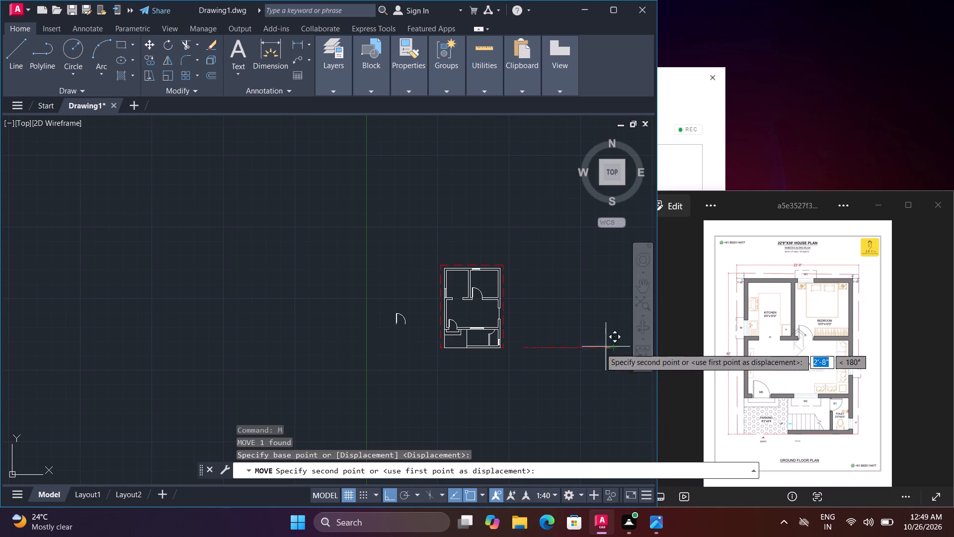
scroll(498, 347, "up", 4)
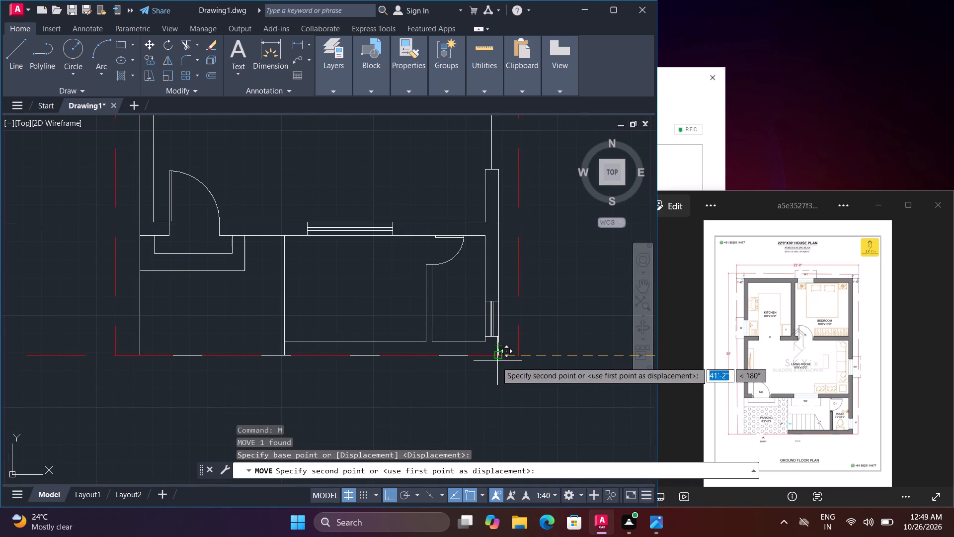
left_click(496, 358)
Trim the part of the moved dashed line that overhangs the boundary on the west side.
middle_click_drag(163, 418, 369, 366)
scroll(369, 366, "down", 1)
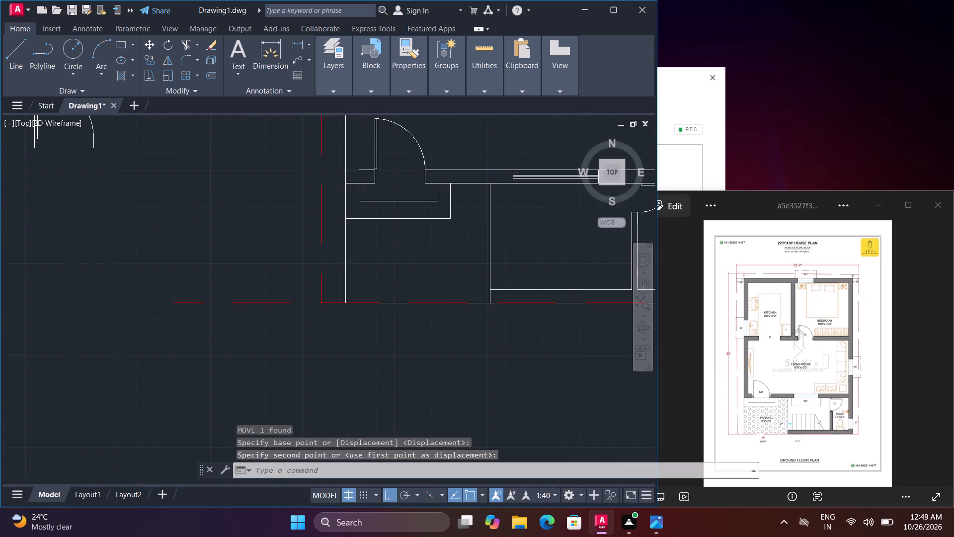
type("tr")
key("space")
left_click(305, 340)
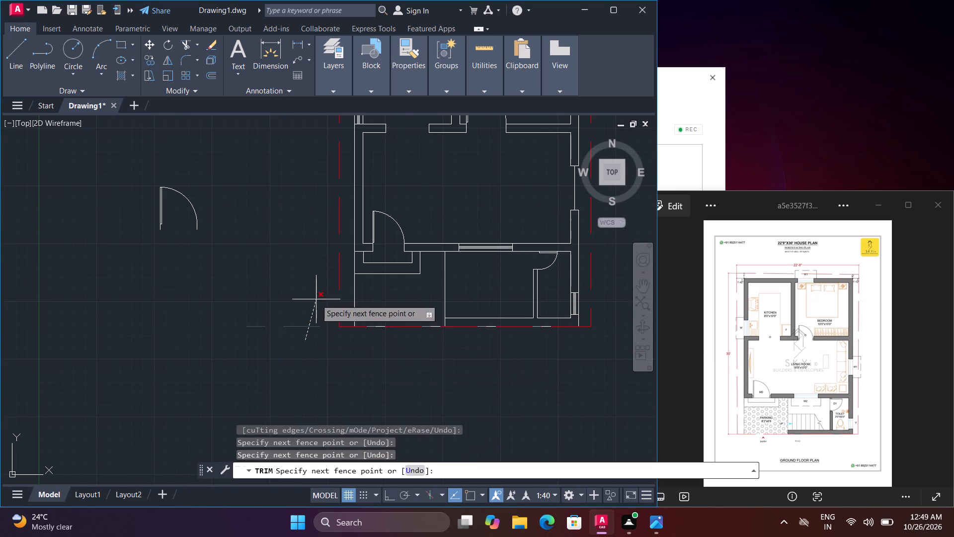
left_click(316, 299)
scroll(318, 327, "down", 2)
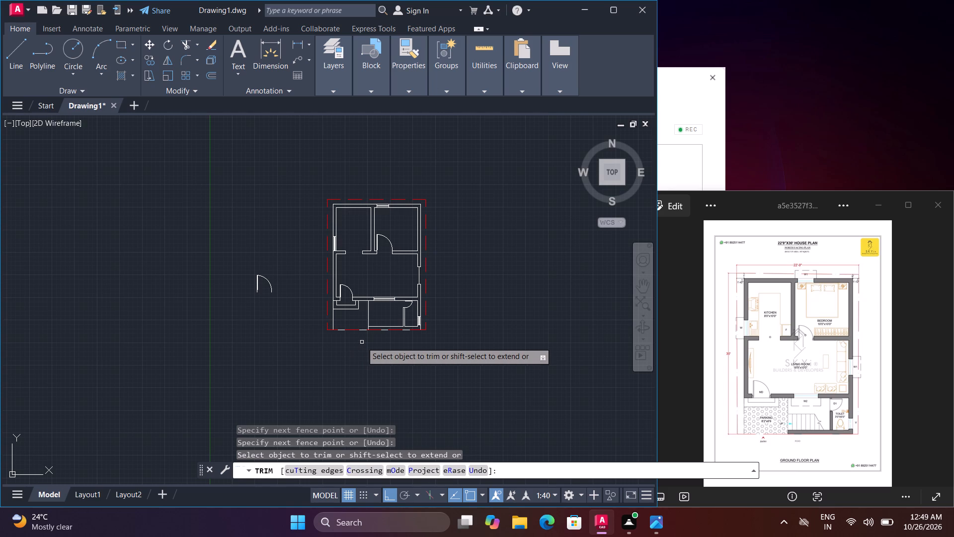
key("Escape")
Delete the spare door block west of the plan.
left_click(266, 279)
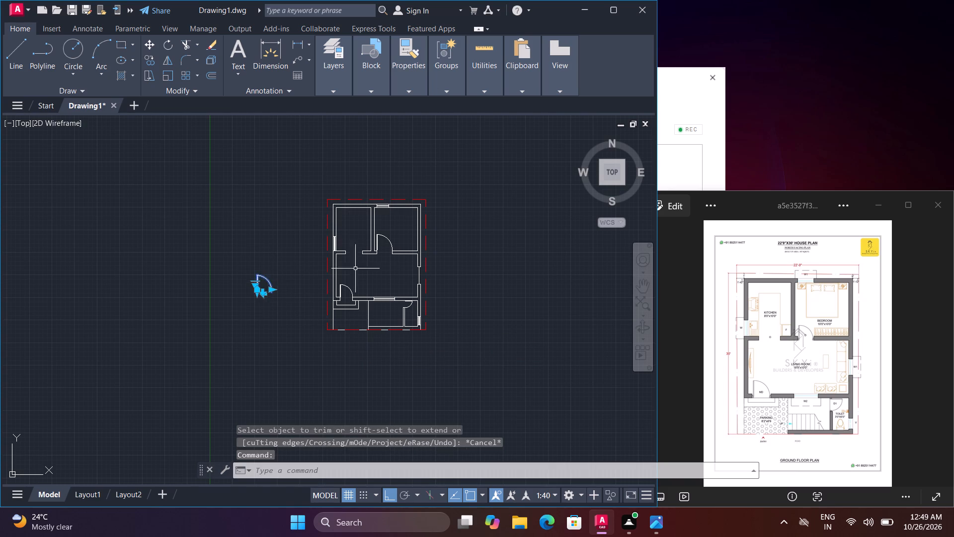
key("Delete")
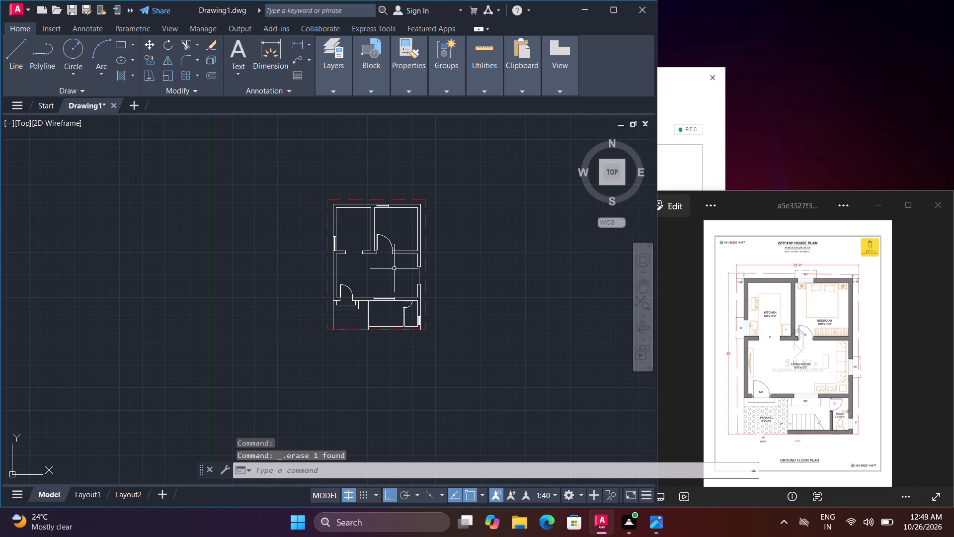
Fill both strips beside the kitchen's west window glazing with the solid teal ISO hatch from the tool palettes.
middle_click_drag(364, 289, 382, 320)
scroll(361, 285, "up", 2)
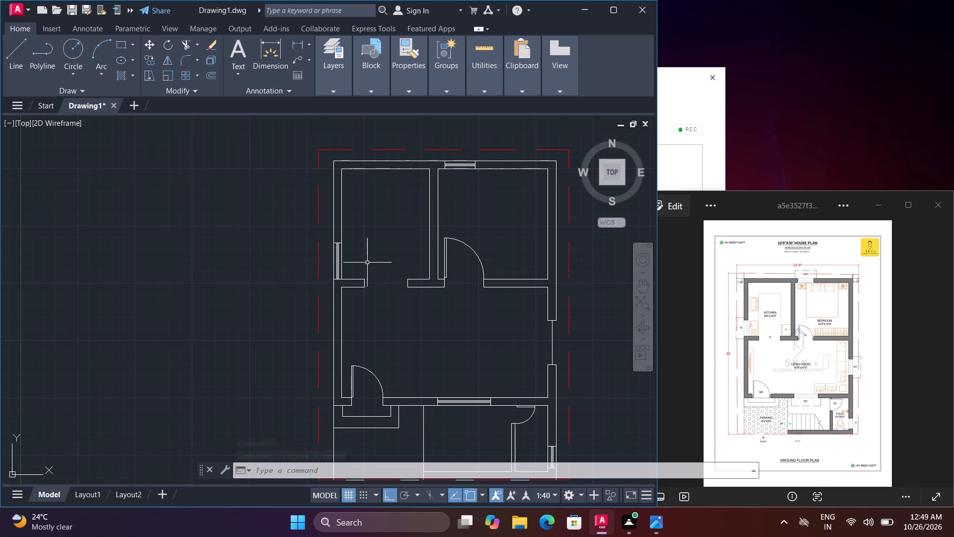
key("ctrl+3")
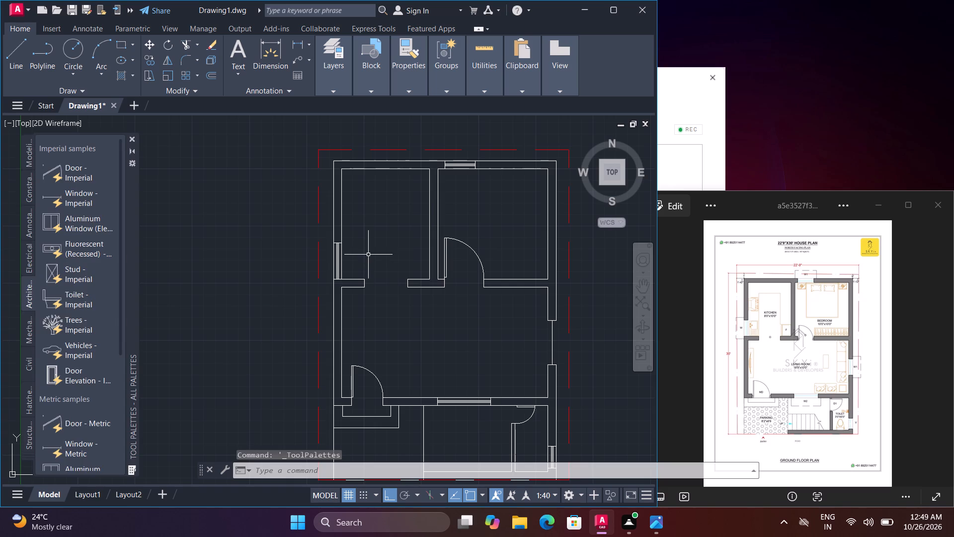
left_click(22, 398)
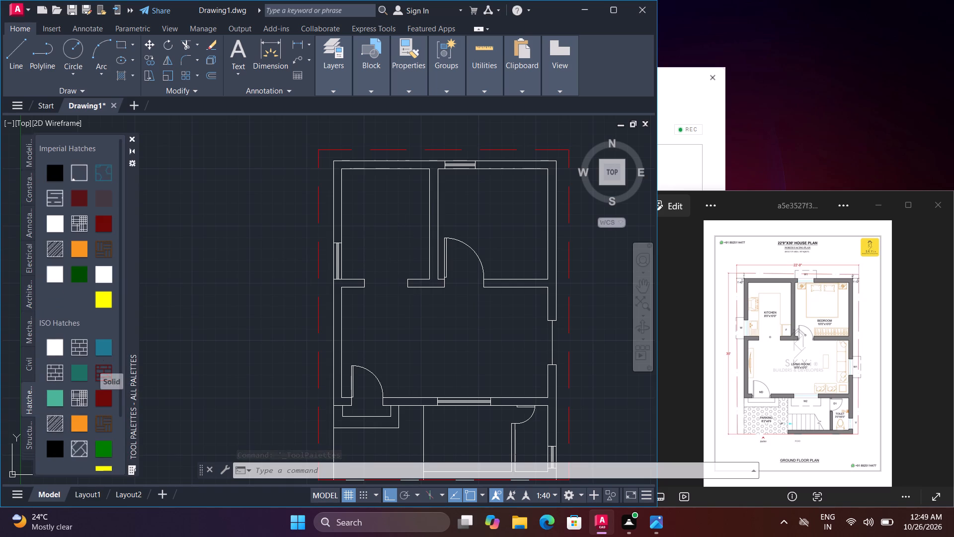
left_click(102, 349)
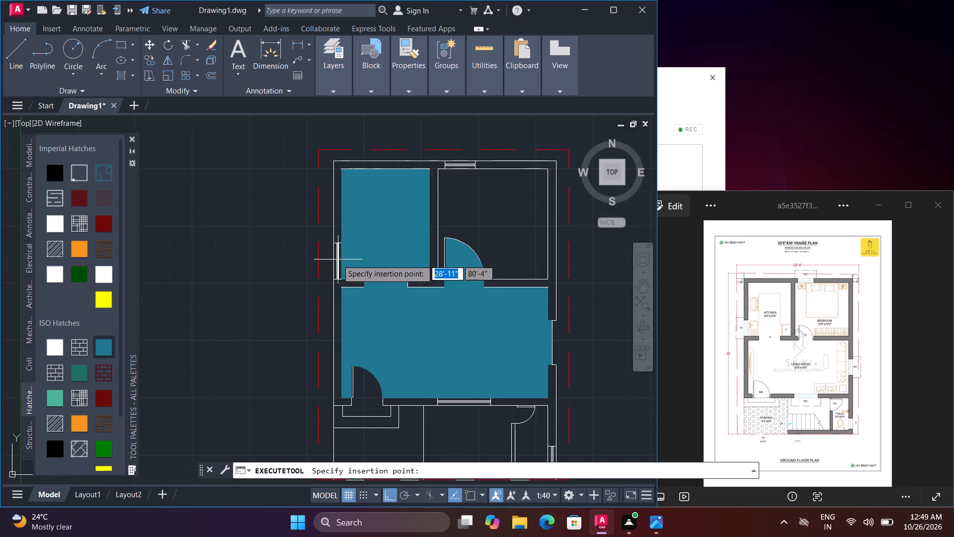
scroll(333, 260, "up", 5)
scroll(381, 268, "down", 2)
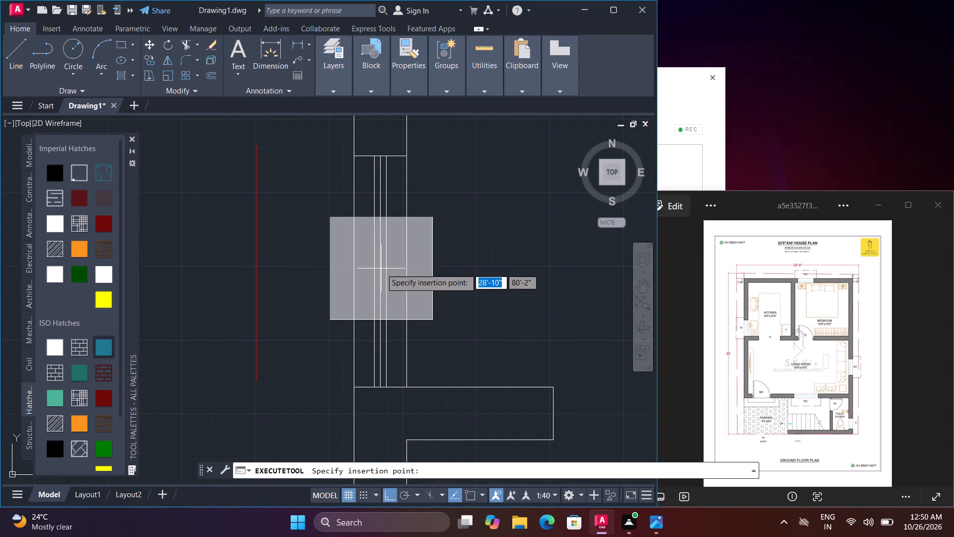
left_click(366, 264)
key("space")
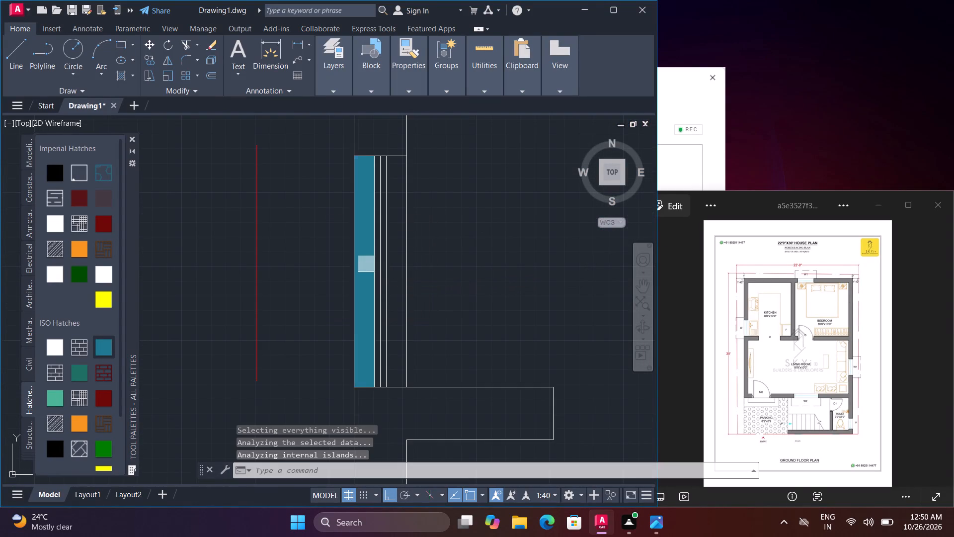
left_click(398, 285)
scroll(389, 278, "down", 3)
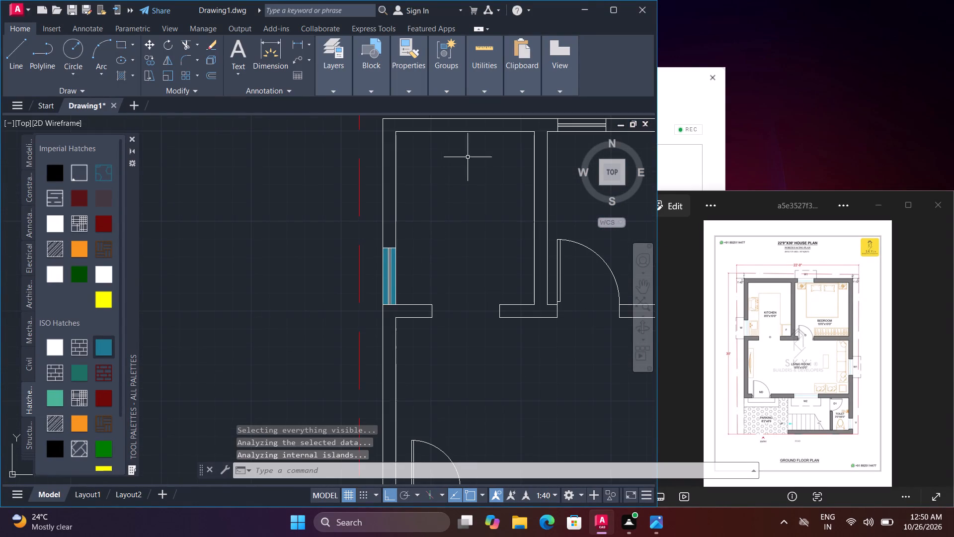
Fill both strips beside the bedroom's north window glazing with the same solid teal hatch.
middle_click_drag(468, 157, 275, 252)
scroll(410, 203, "up", 2)
key("space")
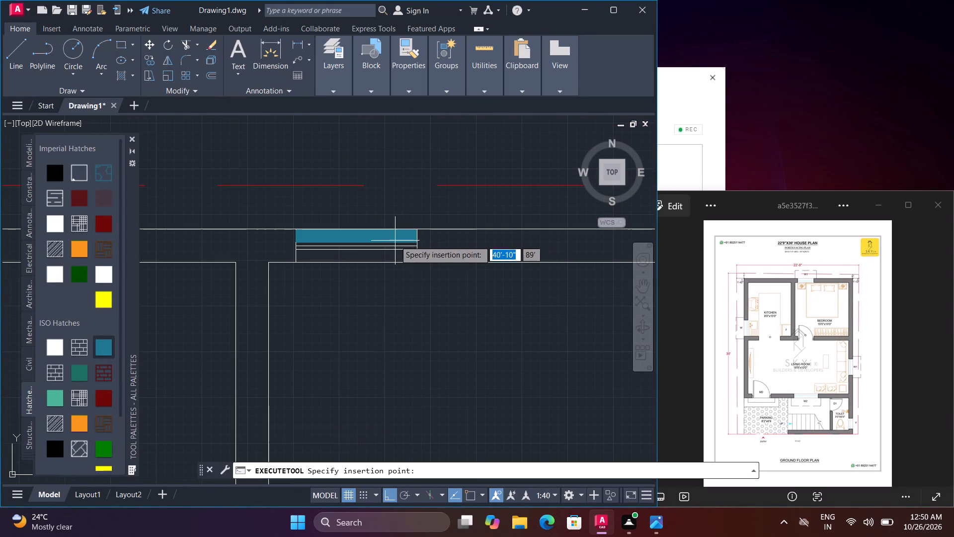
left_click(395, 241)
key("space")
left_click(395, 254)
scroll(426, 269, "down", 3)
middle_click_drag(482, 342, 395, 131)
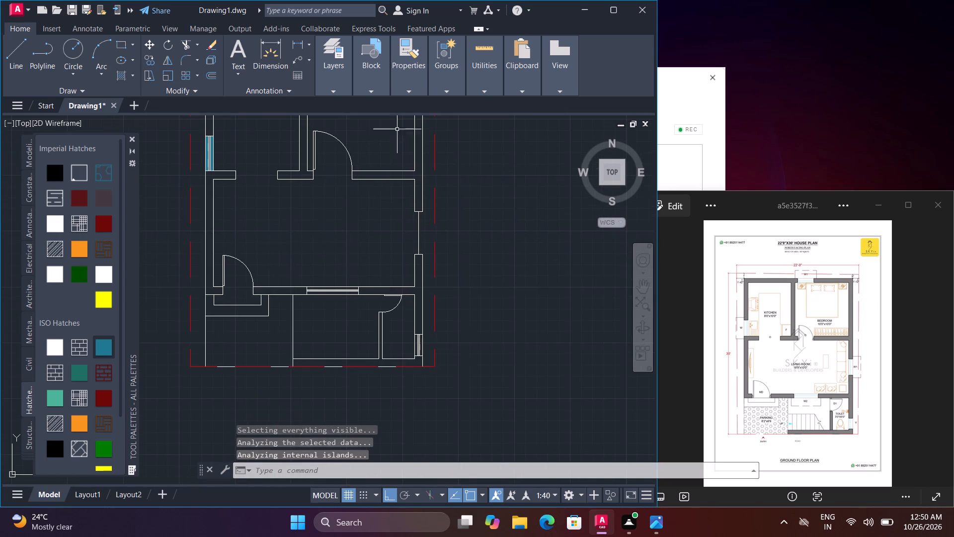
Fill both strips beside the living room's south window glazing with the solid teal ISO hatch.
scroll(360, 286, "up", 3)
key("space")
left_click(336, 295)
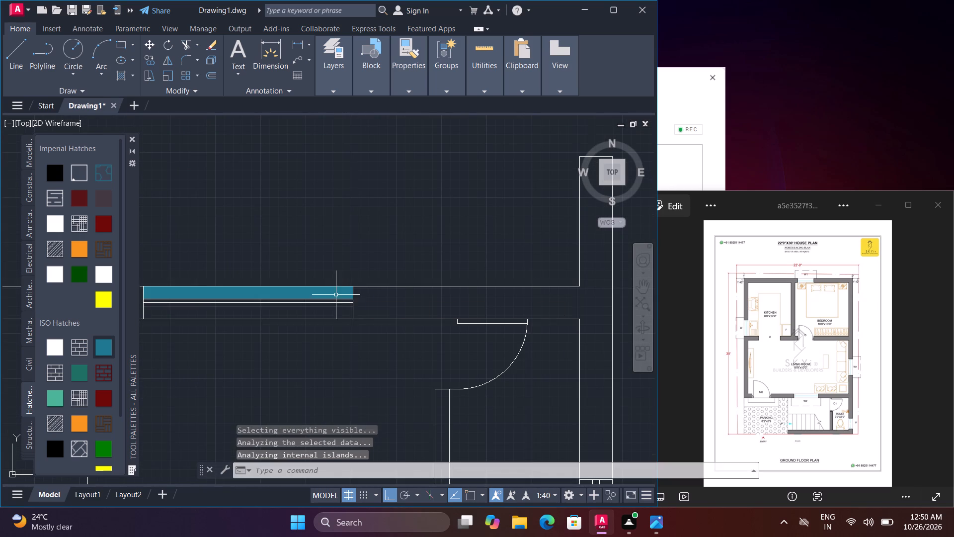
key("space")
left_click(331, 314)
Fill both strips beside the toilet's east window glazing with the same solid teal hatch.
scroll(382, 344, "down", 2)
middle_click_drag(457, 371, 423, 224)
scroll(437, 271, "up", 2)
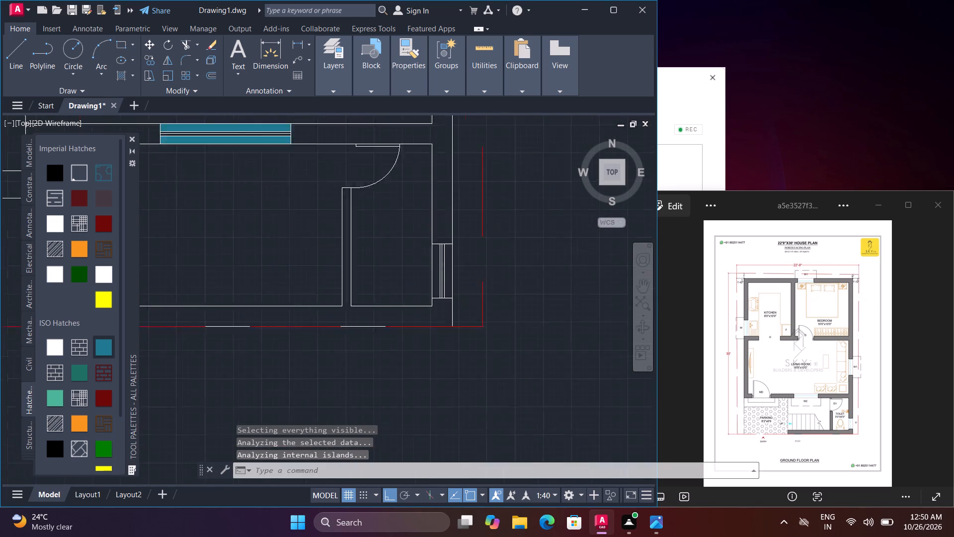
scroll(437, 271, "up", 2)
key("space")
left_click(437, 264)
key("space")
left_click(476, 294)
Offset the centre line of the living room's east window opening by 1" on both sides.
scroll(448, 257, "down", 2)
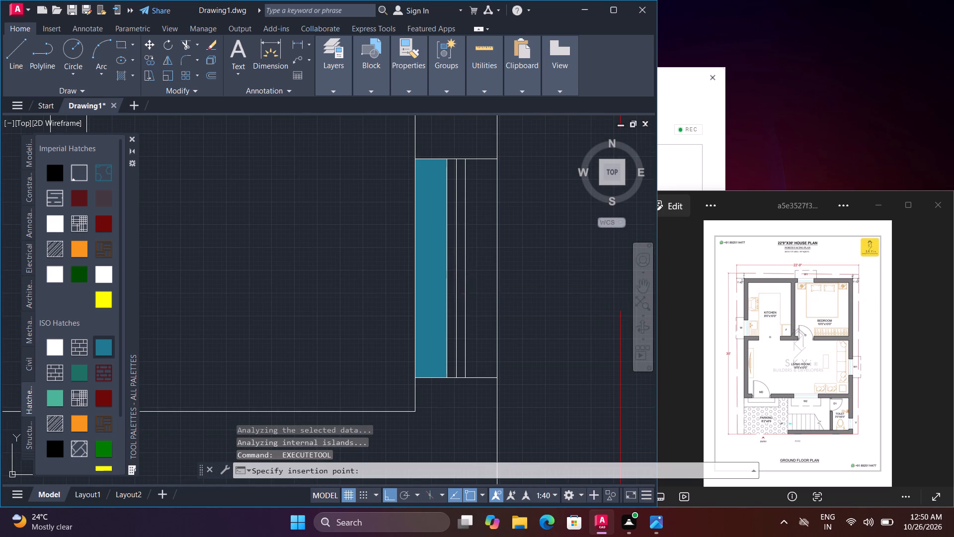
scroll(448, 257, "down", 1)
scroll(342, 239, "down", 3)
middle_click_drag(286, 215, 491, 310)
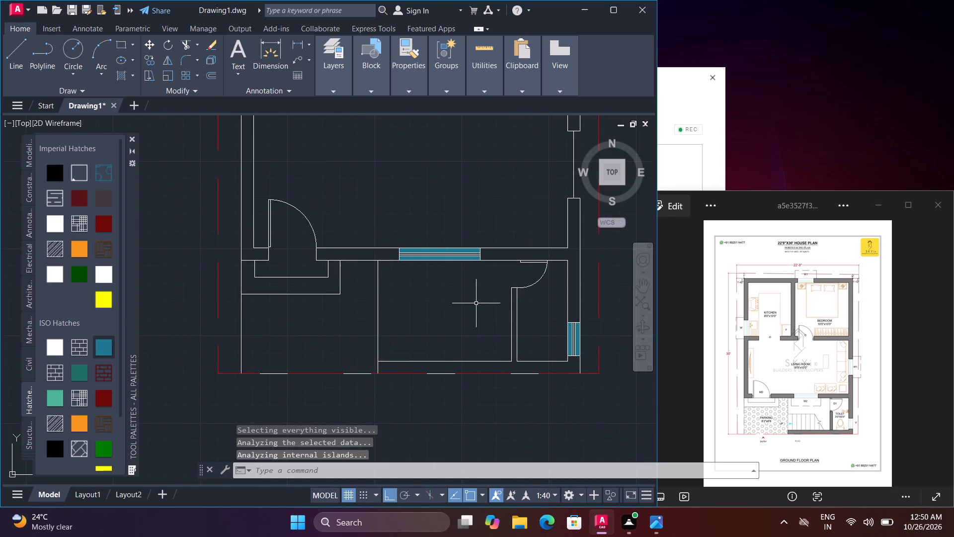
scroll(474, 296, "down", 1)
middle_click_drag(462, 247, 407, 268)
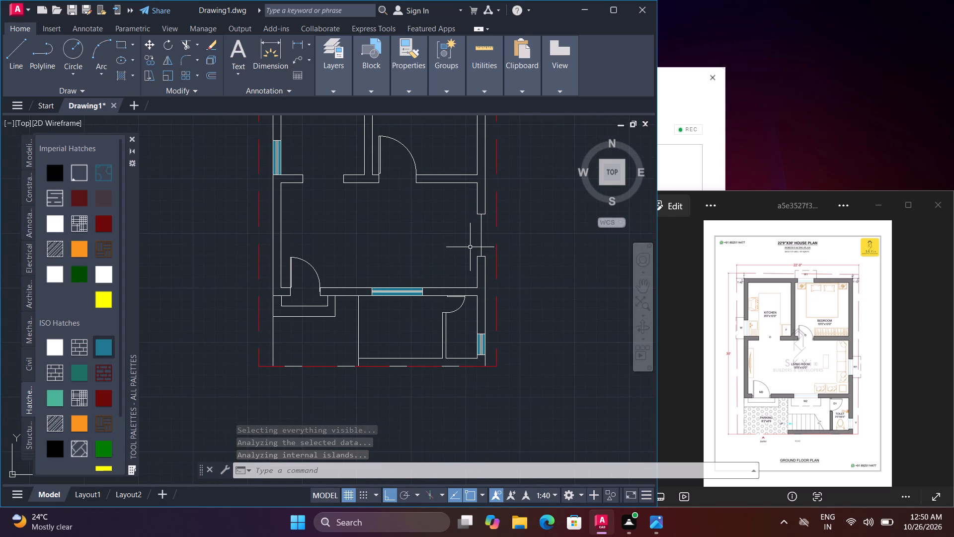
type("o t")
key("space")
scroll(470, 247, "up", 1)
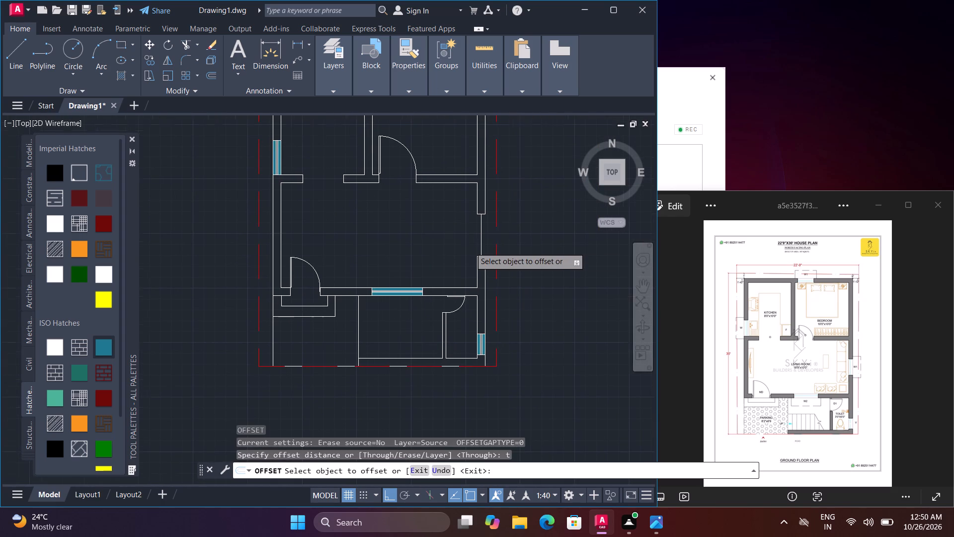
scroll(470, 247, "up", 2)
middle_click_drag(517, 247, 493, 301)
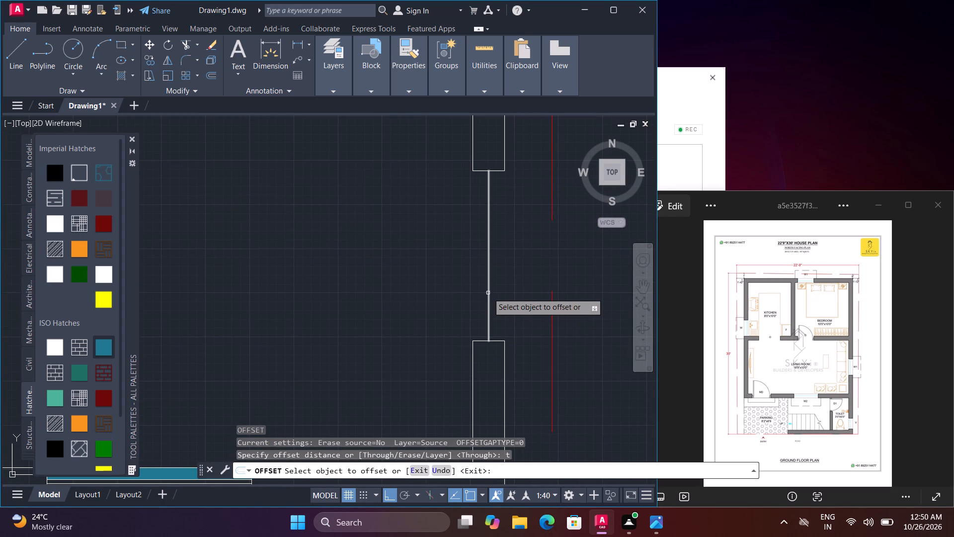
left_click(488, 288)
key("1")
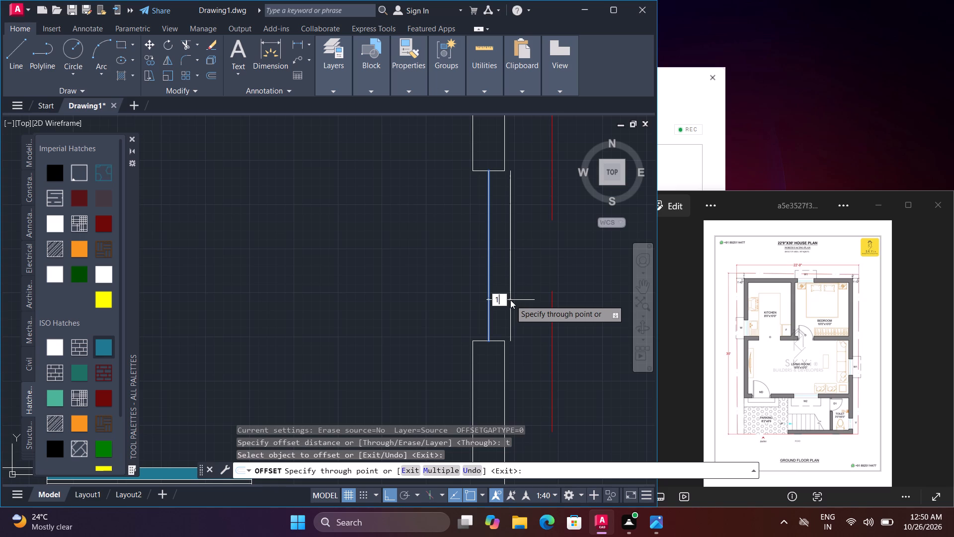
key("shift+quotedbl")
key("Return")
left_click(490, 301)
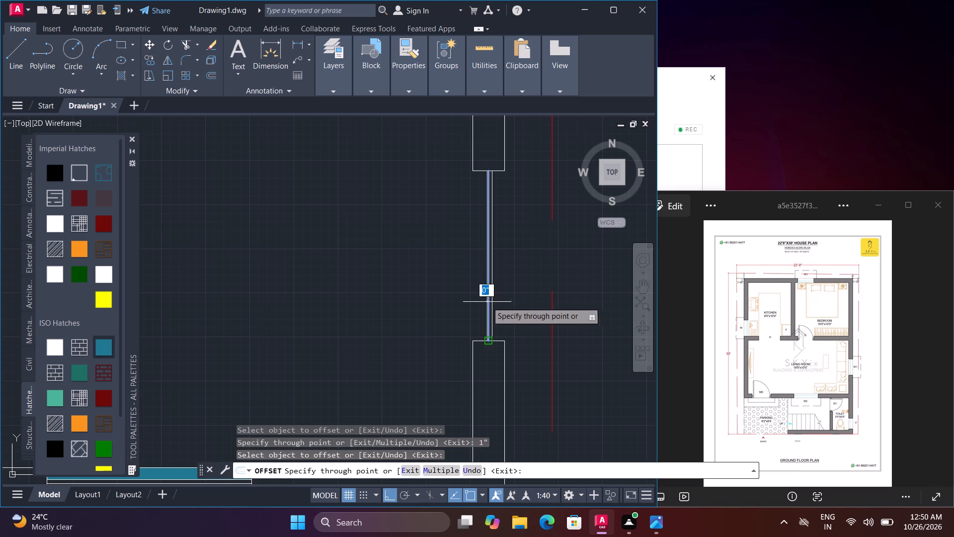
key("1")
key("shift+quotedbl")
key("Return")
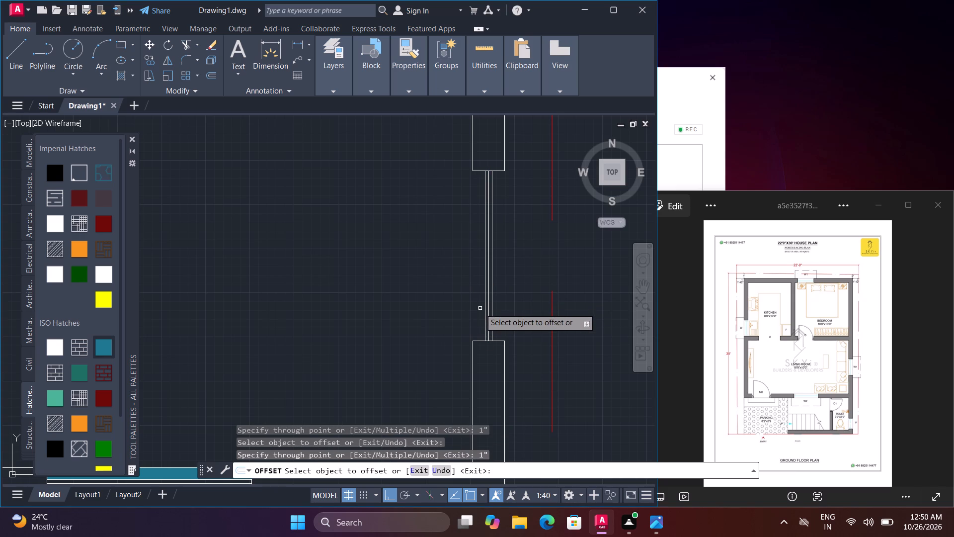
Offset the east window's glazing lines through the inner and outer wall corners to close the opening along both wall faces.
left_click(485, 311)
left_click(469, 347)
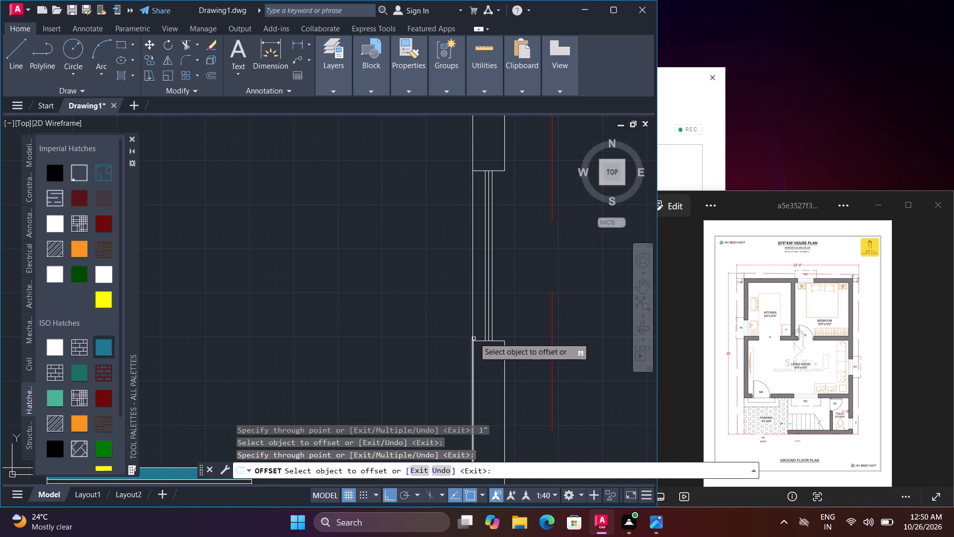
left_click(487, 326)
left_click(505, 338)
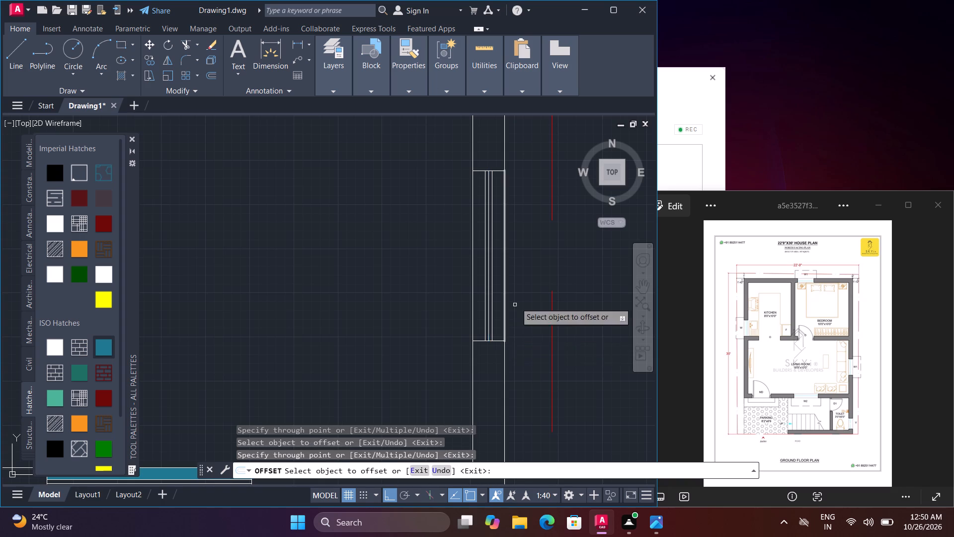
Fill both strips beside the living room's east window glazing with the solid teal ISO hatch.
scroll(530, 267, "down", 2)
left_click(100, 349)
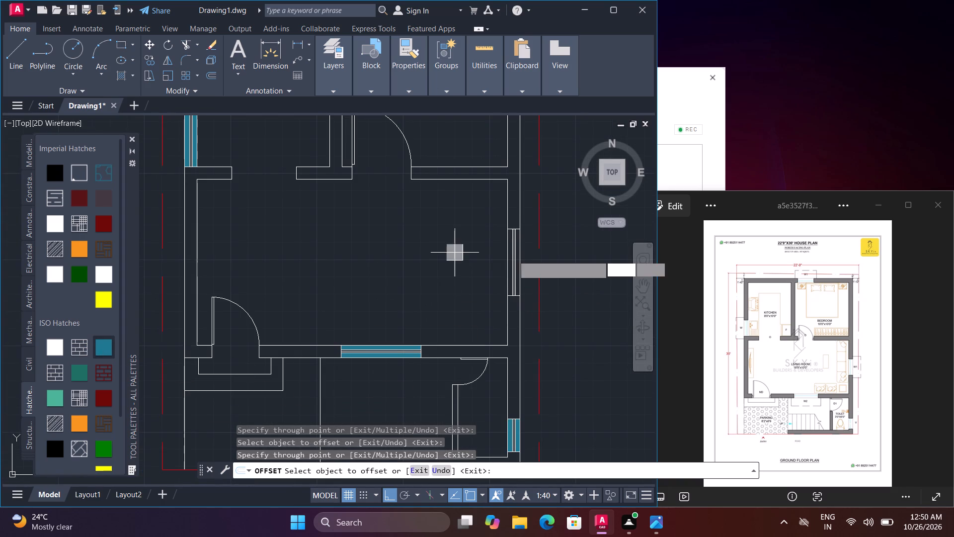
scroll(521, 270, "up", 3)
left_click(508, 260)
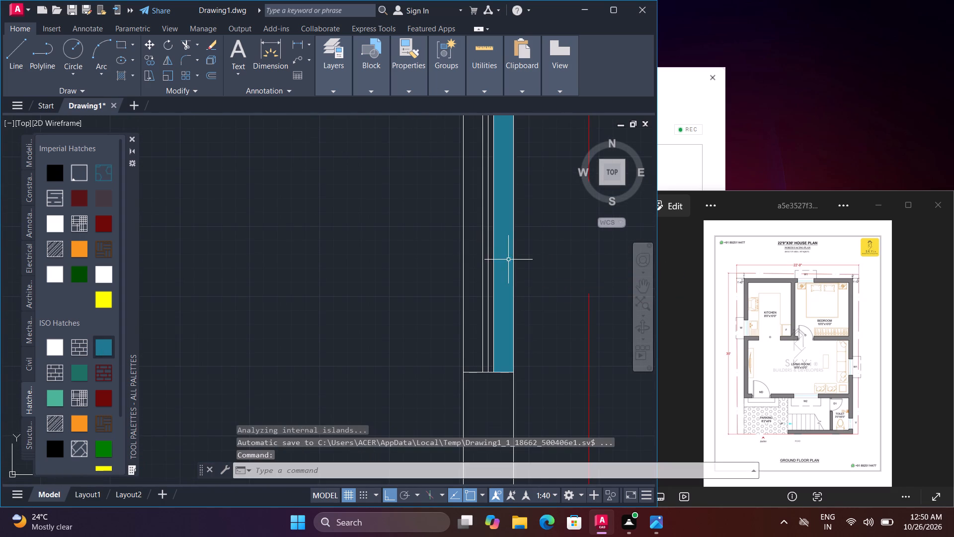
key("space")
left_click(468, 288)
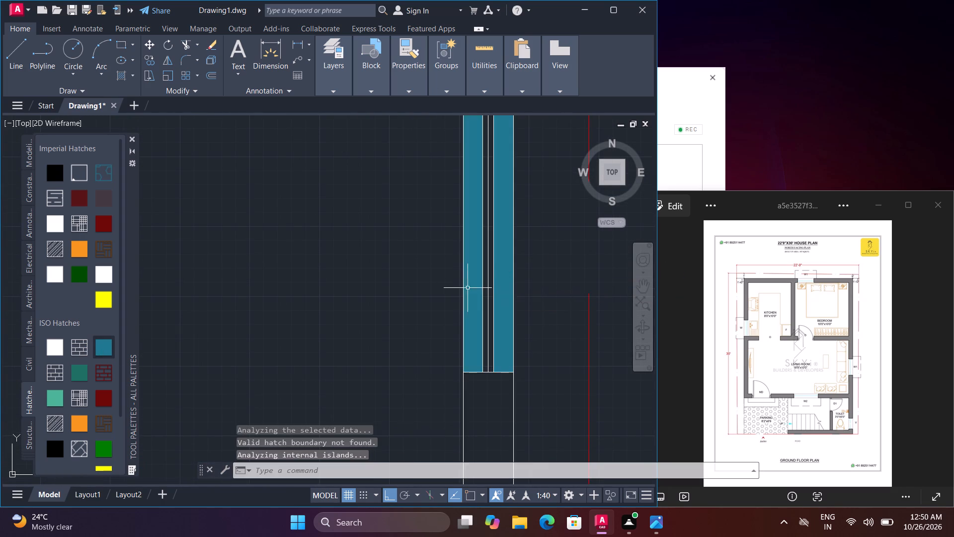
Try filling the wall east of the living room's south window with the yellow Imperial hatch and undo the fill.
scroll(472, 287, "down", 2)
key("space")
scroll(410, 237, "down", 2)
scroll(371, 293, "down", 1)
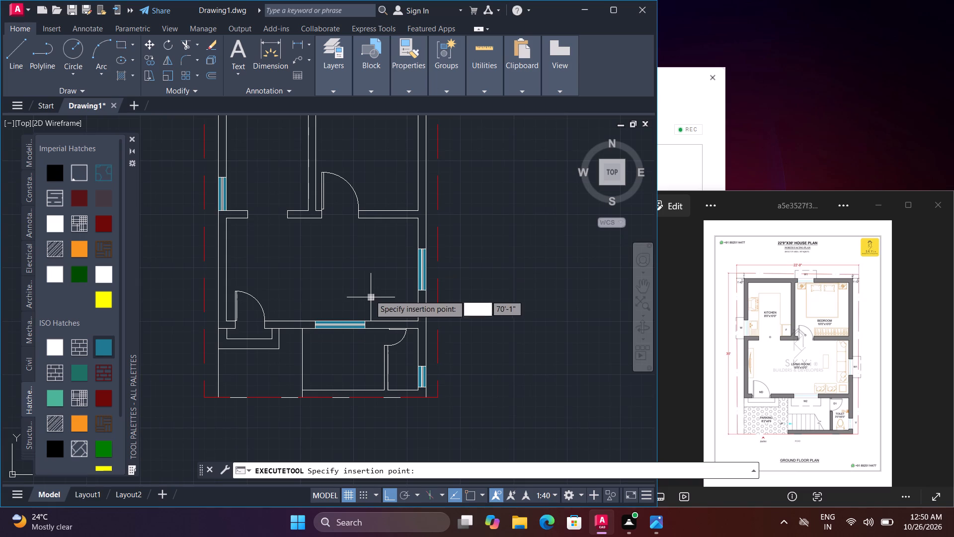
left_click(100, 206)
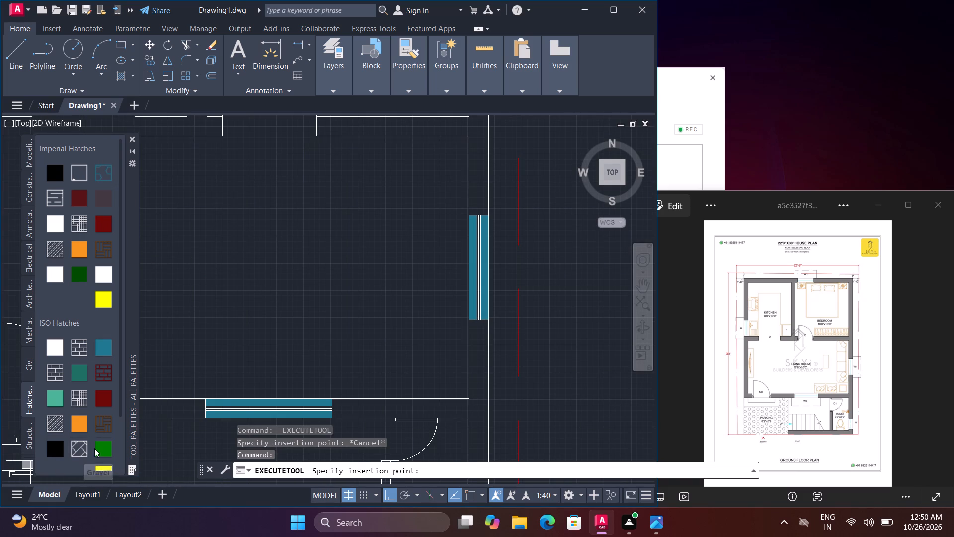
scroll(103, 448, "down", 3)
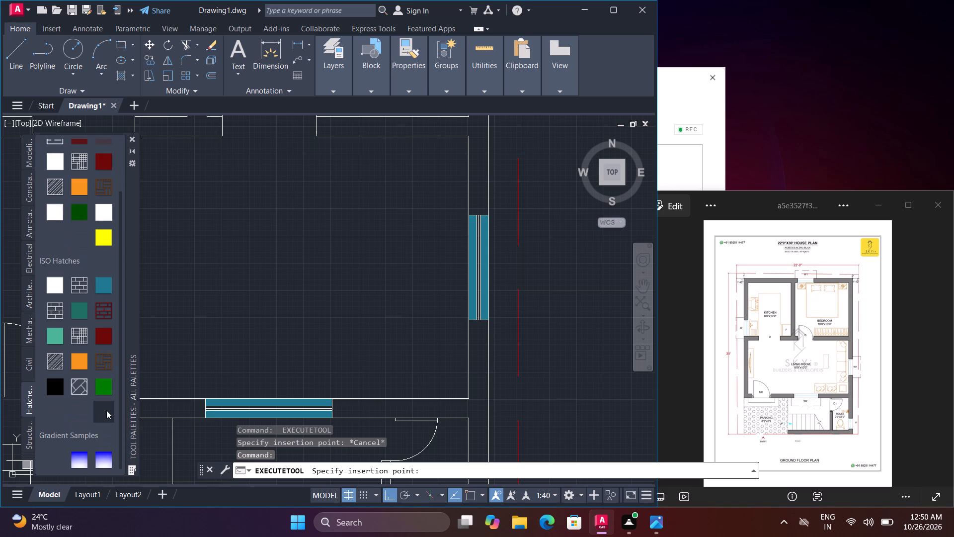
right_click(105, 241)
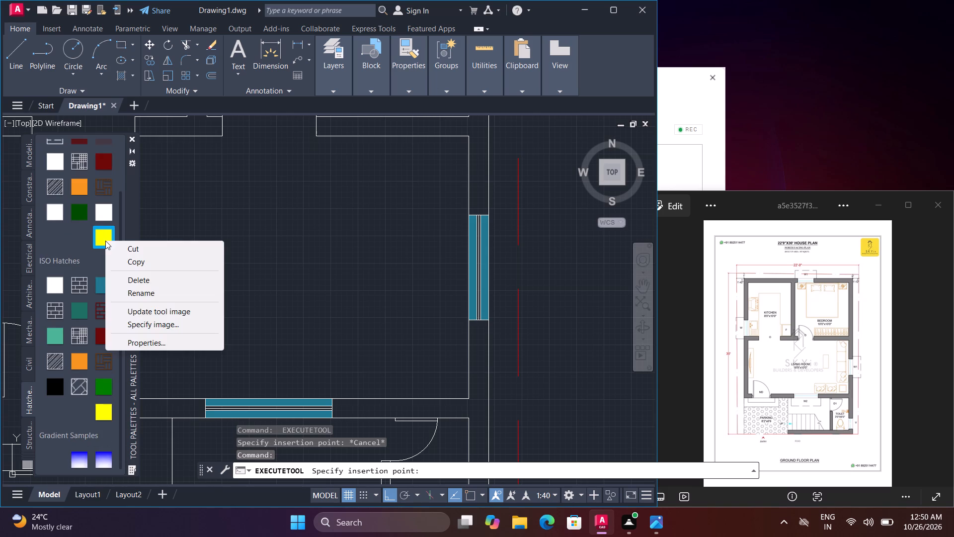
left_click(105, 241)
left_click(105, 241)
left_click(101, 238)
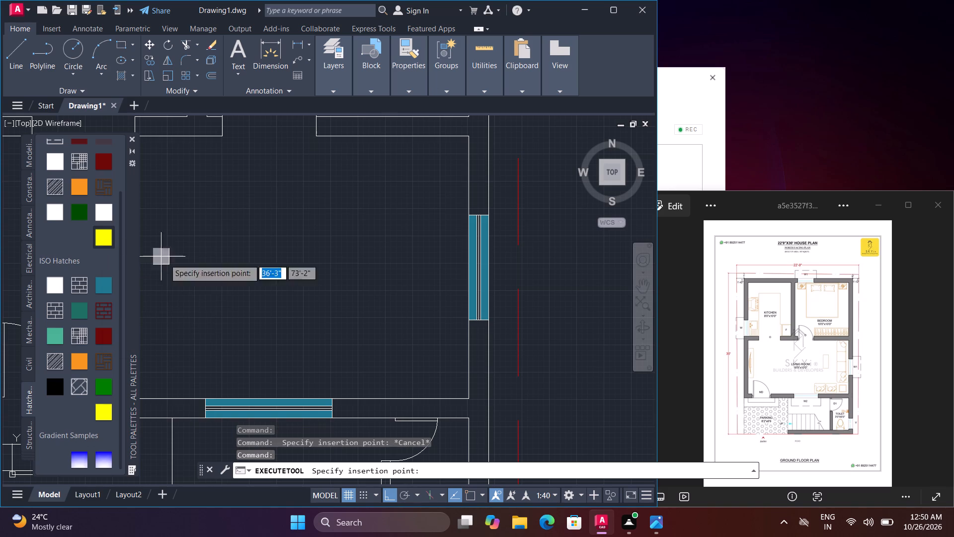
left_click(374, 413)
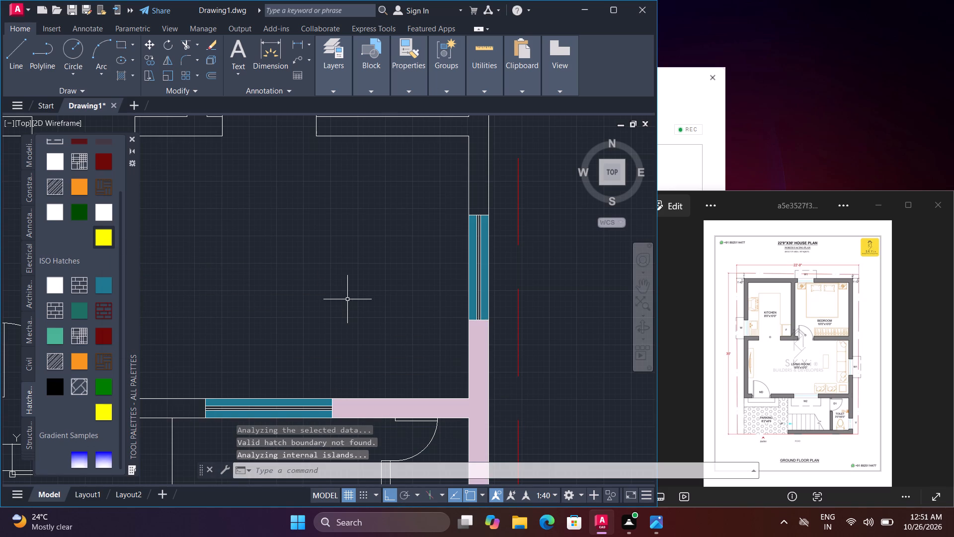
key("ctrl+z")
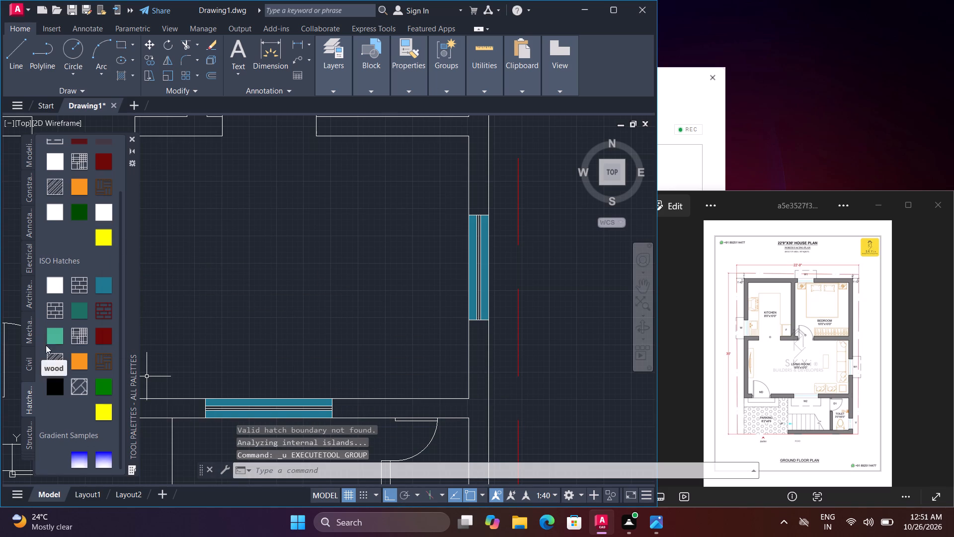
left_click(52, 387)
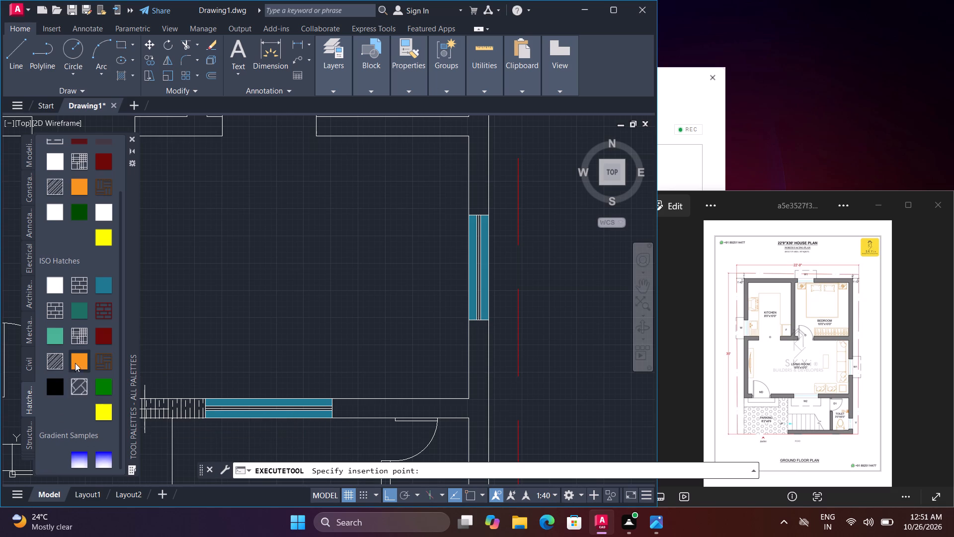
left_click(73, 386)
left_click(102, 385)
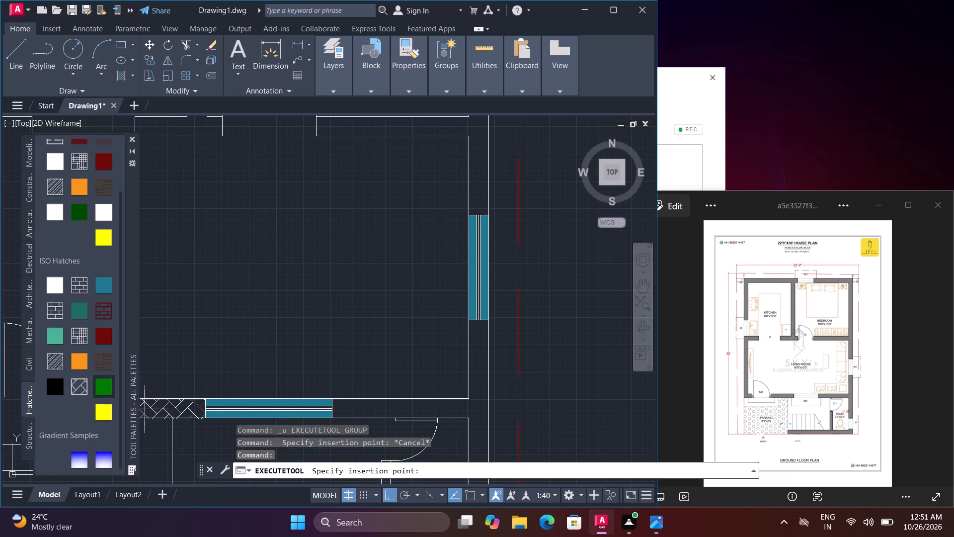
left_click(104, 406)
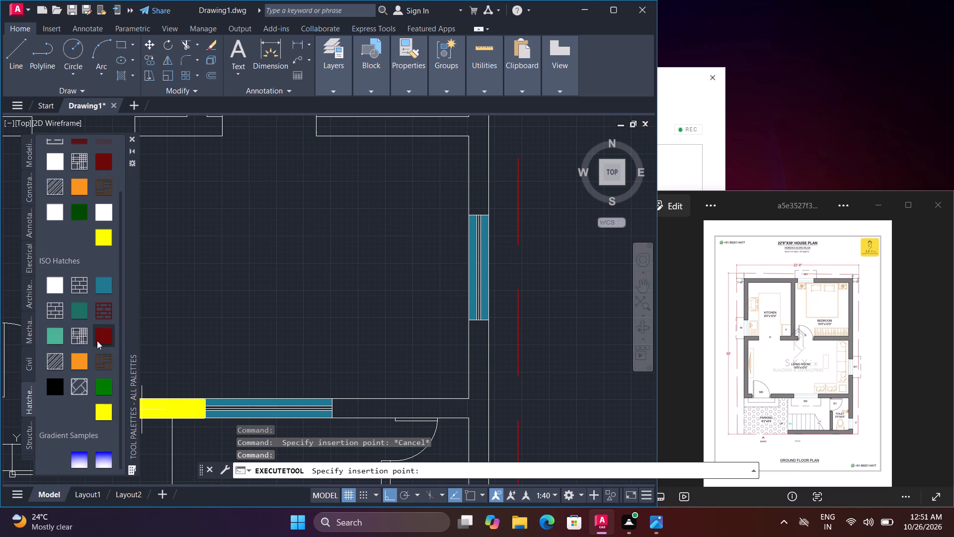
Fill the walls on both sides of the living room's south window, including the connected east wall, with the solid grey Imperial hatch.
scroll(96, 338, "up", 5)
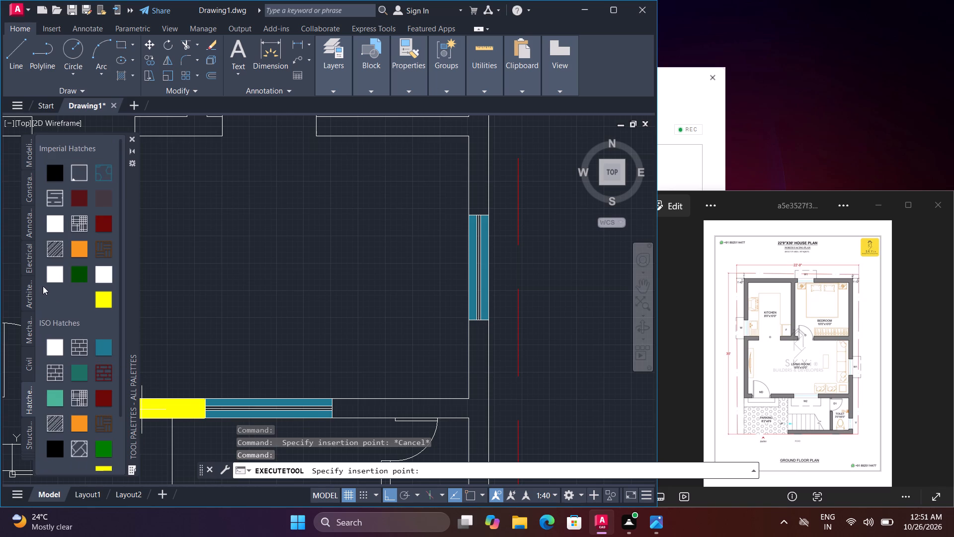
left_click(51, 273)
left_click(165, 405)
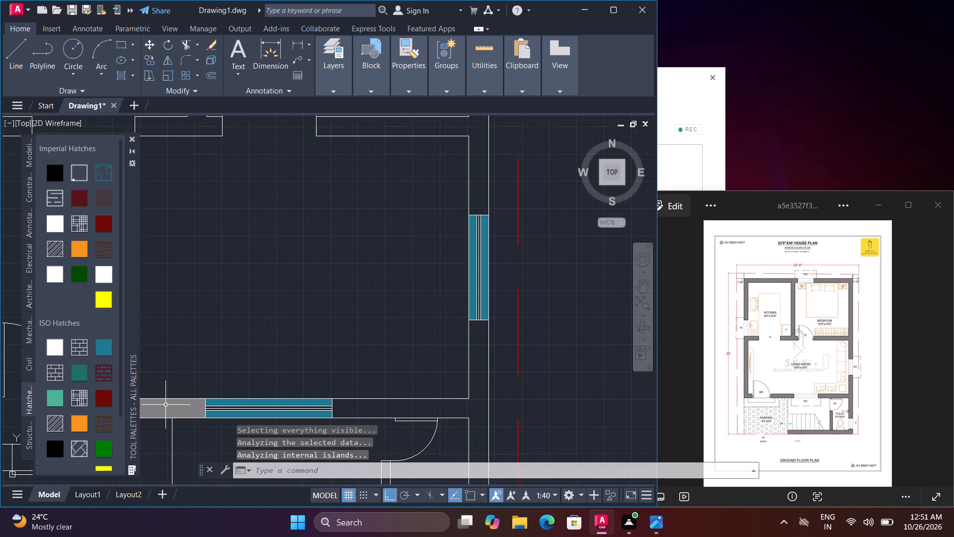
scroll(165, 404, "down", 1)
middle_click_drag(194, 378, 251, 362)
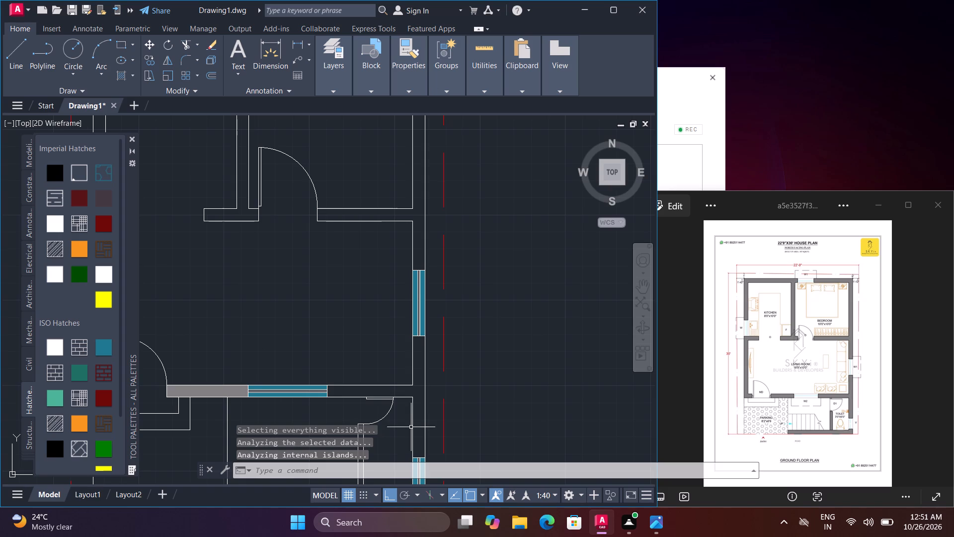
key("space")
left_click(390, 390)
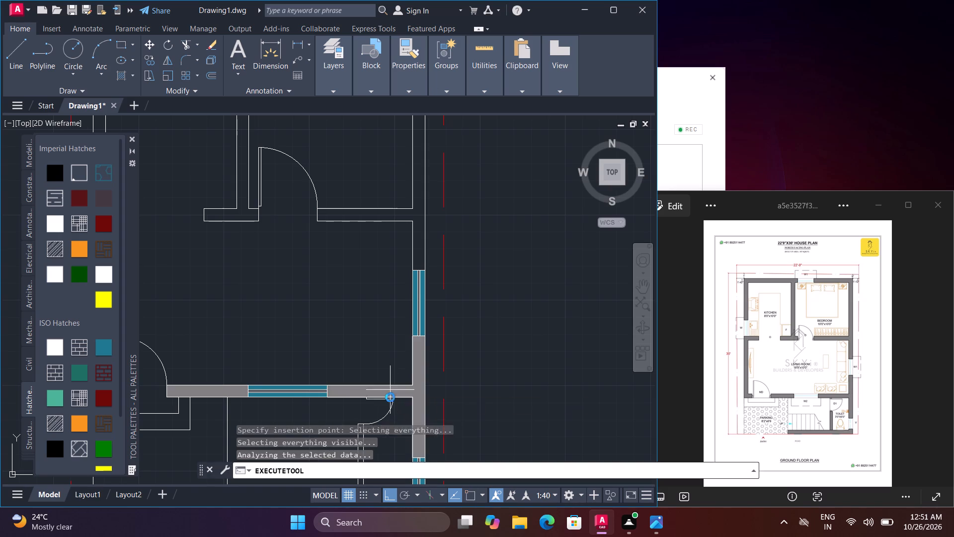
Fill the south wall below the stairs and toilet and the toilet partition with the same solid grey hatch.
scroll(391, 401, "down", 1)
middle_click_drag(361, 344, 351, 183)
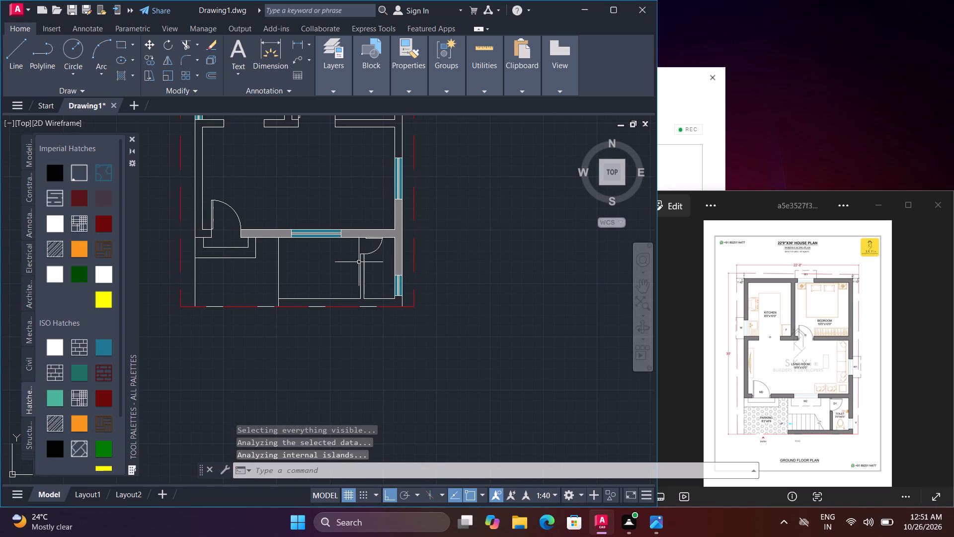
key("space")
left_click(353, 303)
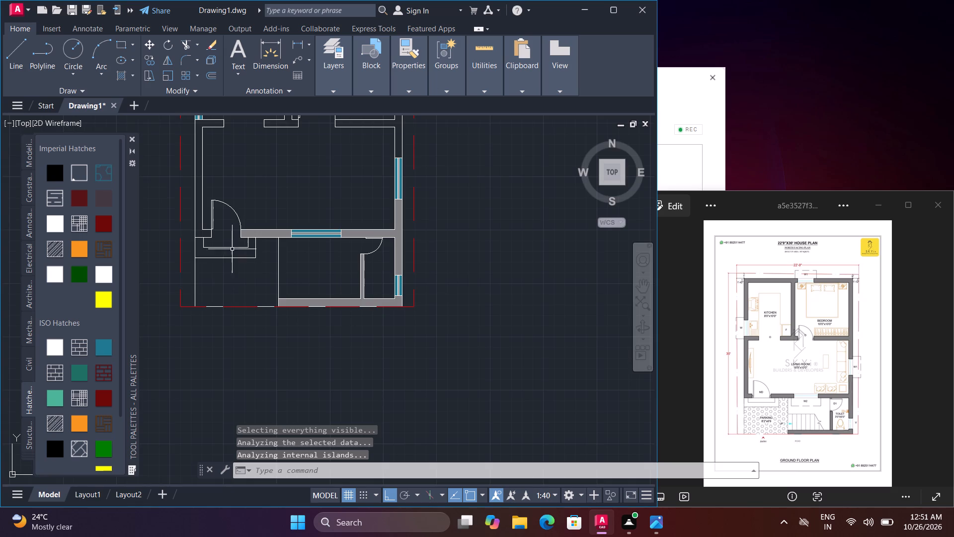
Fill the living room's west wall and the remaining kitchen and bedroom walls with the same solid grey hatch.
middle_click_drag(242, 262, 313, 305)
key("space")
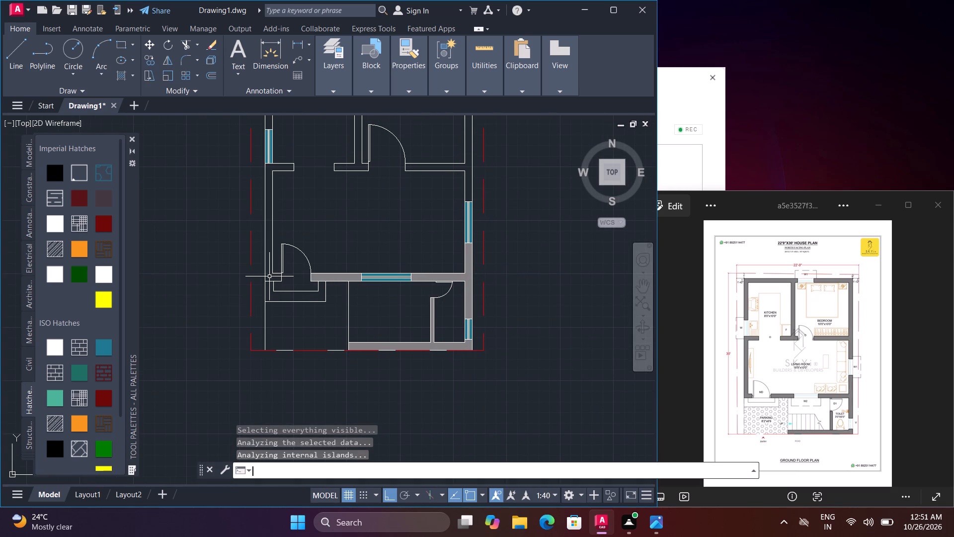
left_click(269, 277)
middle_click_drag(318, 172, 296, 360)
key("space")
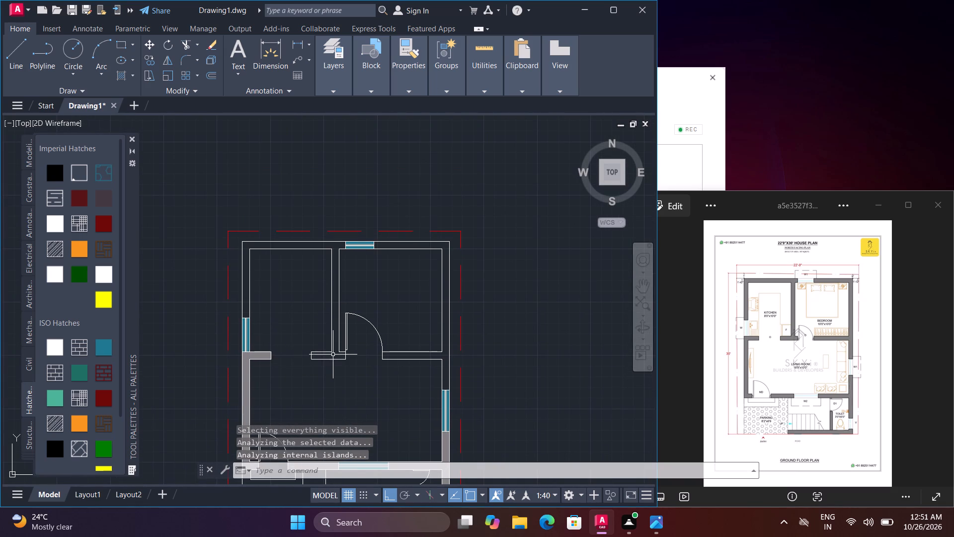
left_click(333, 351)
key("space")
left_click(407, 357)
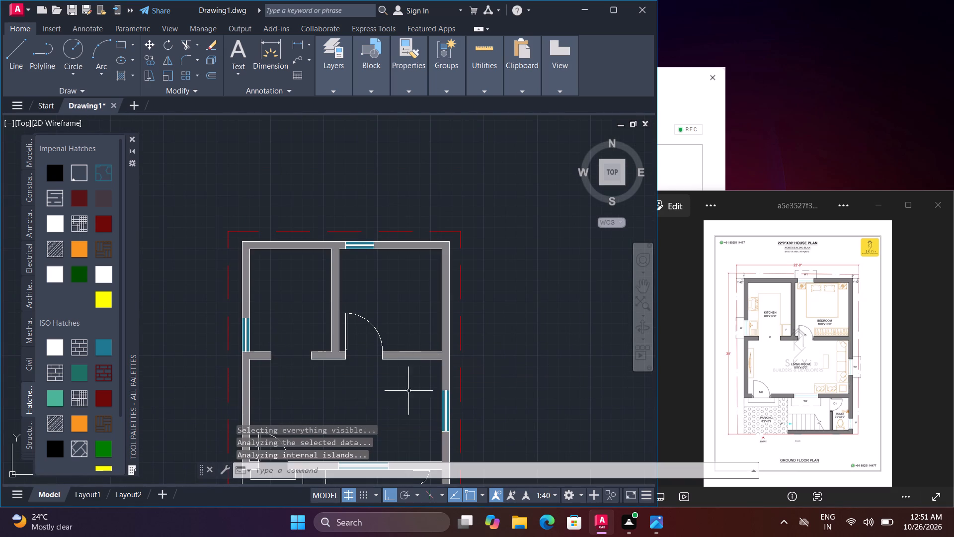
Draw a line across the living room's main door opening along the outer face of the south wall.
middle_click_drag(402, 400, 432, 278)
middle_click_drag(361, 325, 394, 243)
middle_click(394, 243)
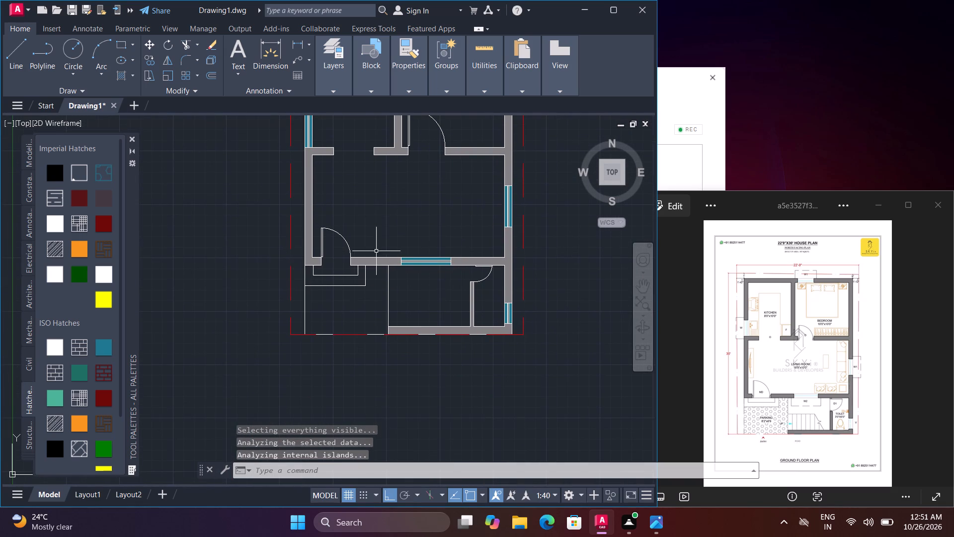
scroll(312, 295, "up", 1)
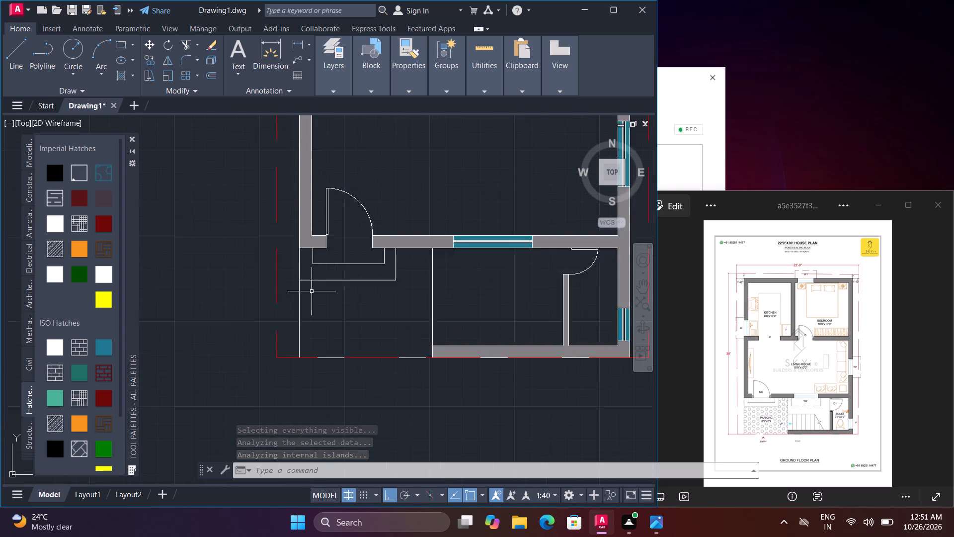
scroll(312, 291, "up", 1)
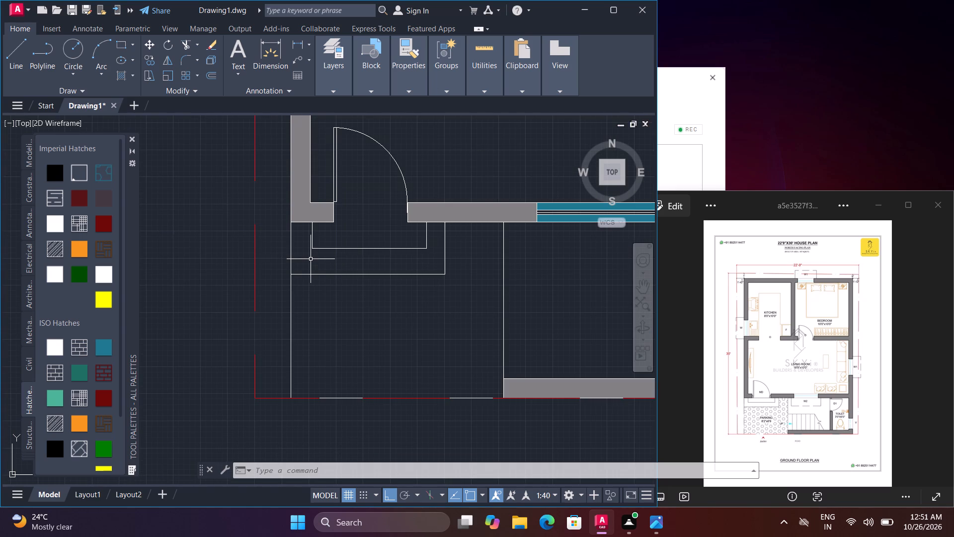
left_click(19, 44)
left_click(334, 223)
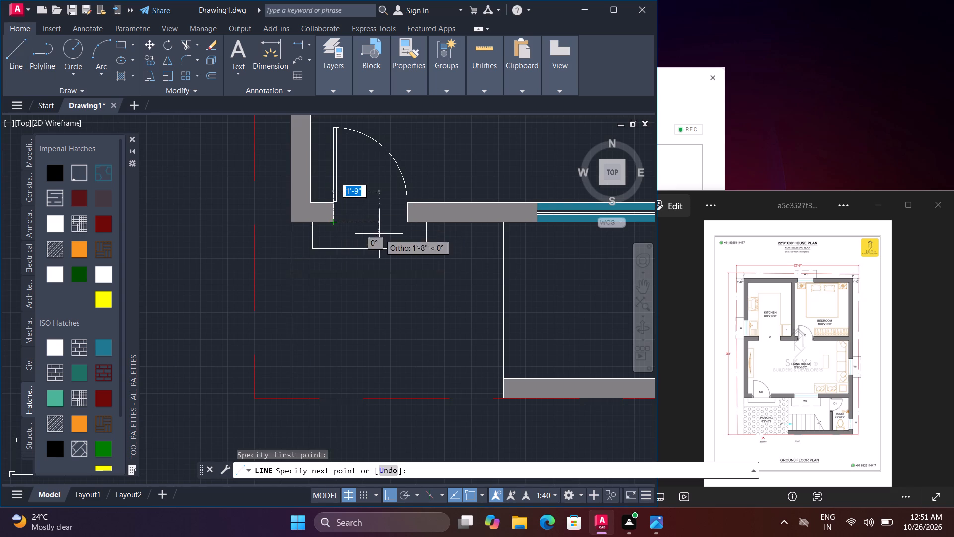
left_click(411, 223)
key("space")
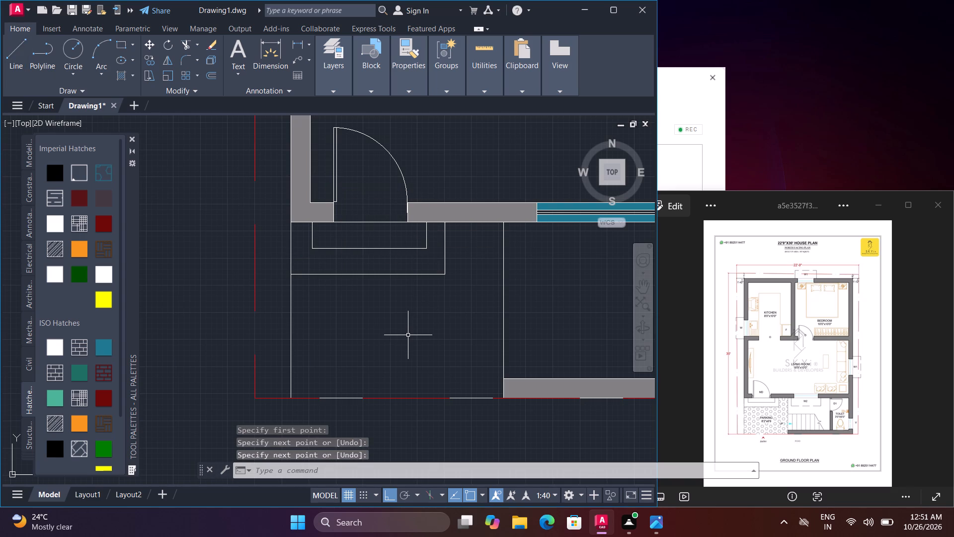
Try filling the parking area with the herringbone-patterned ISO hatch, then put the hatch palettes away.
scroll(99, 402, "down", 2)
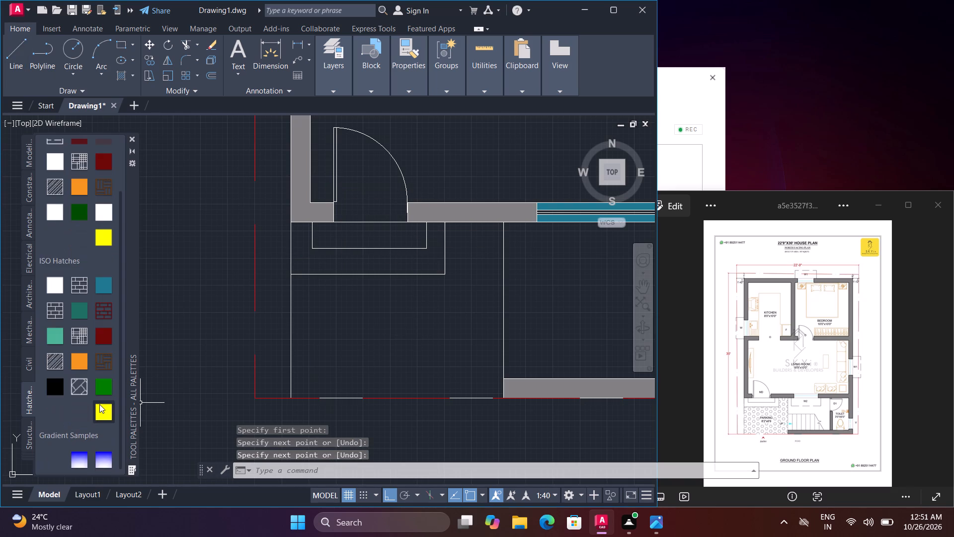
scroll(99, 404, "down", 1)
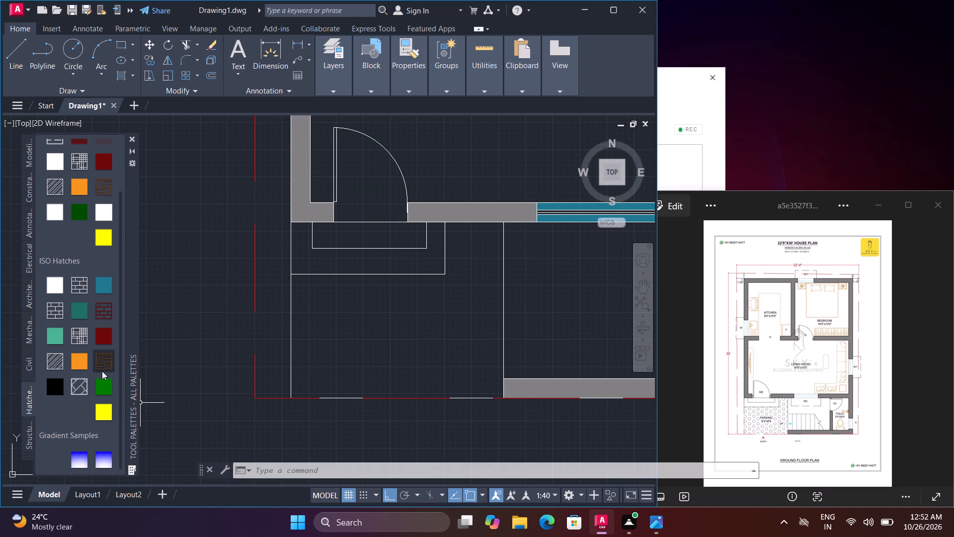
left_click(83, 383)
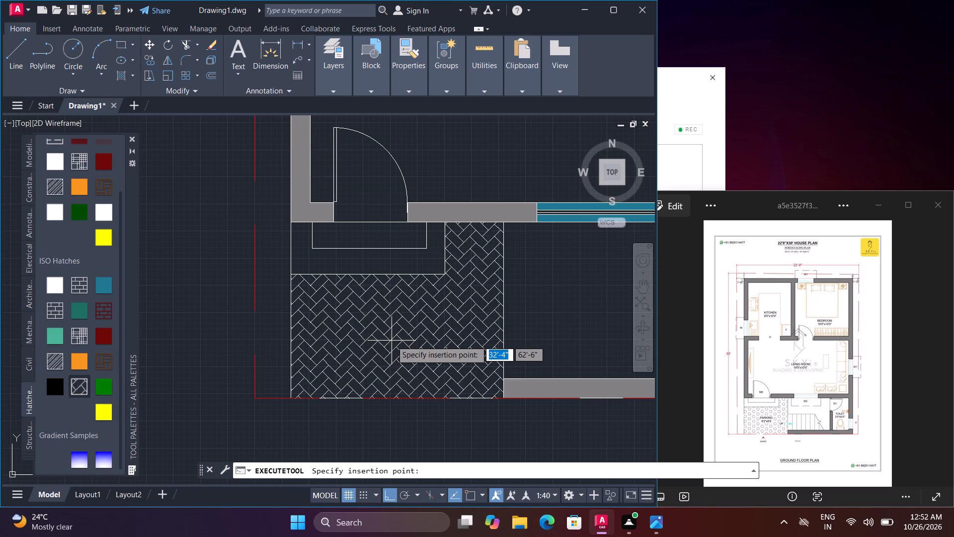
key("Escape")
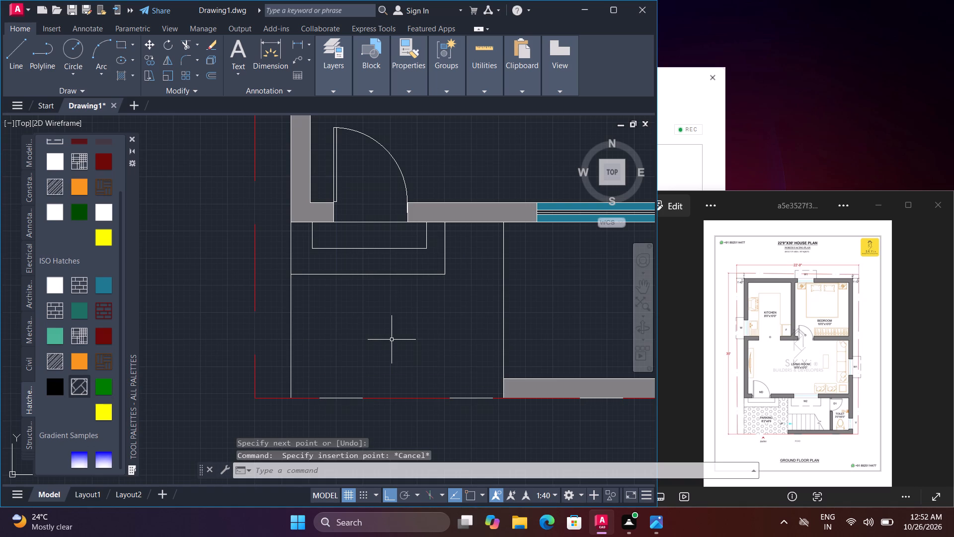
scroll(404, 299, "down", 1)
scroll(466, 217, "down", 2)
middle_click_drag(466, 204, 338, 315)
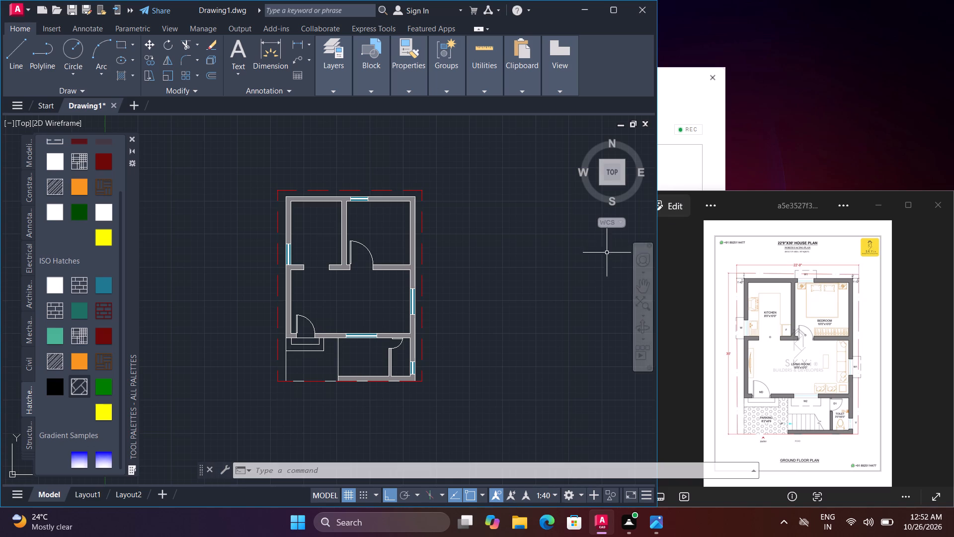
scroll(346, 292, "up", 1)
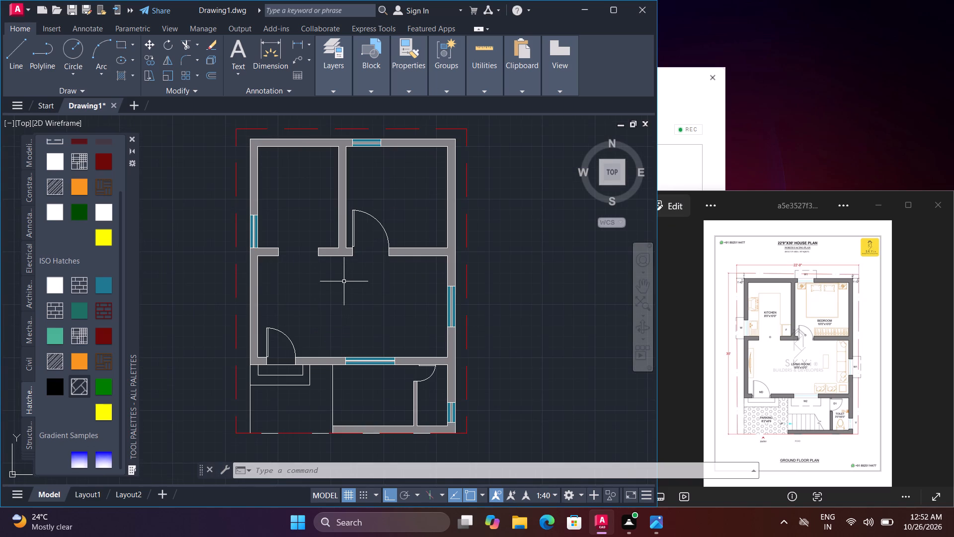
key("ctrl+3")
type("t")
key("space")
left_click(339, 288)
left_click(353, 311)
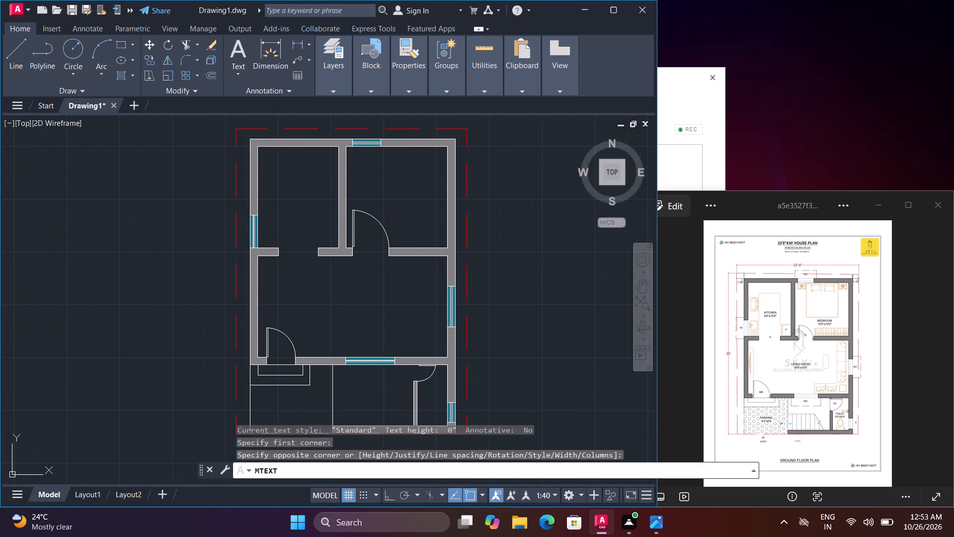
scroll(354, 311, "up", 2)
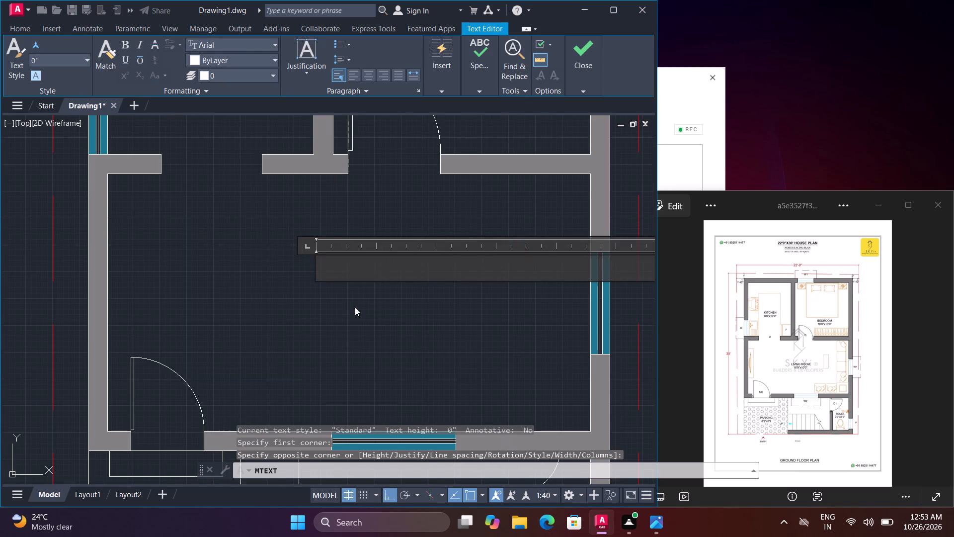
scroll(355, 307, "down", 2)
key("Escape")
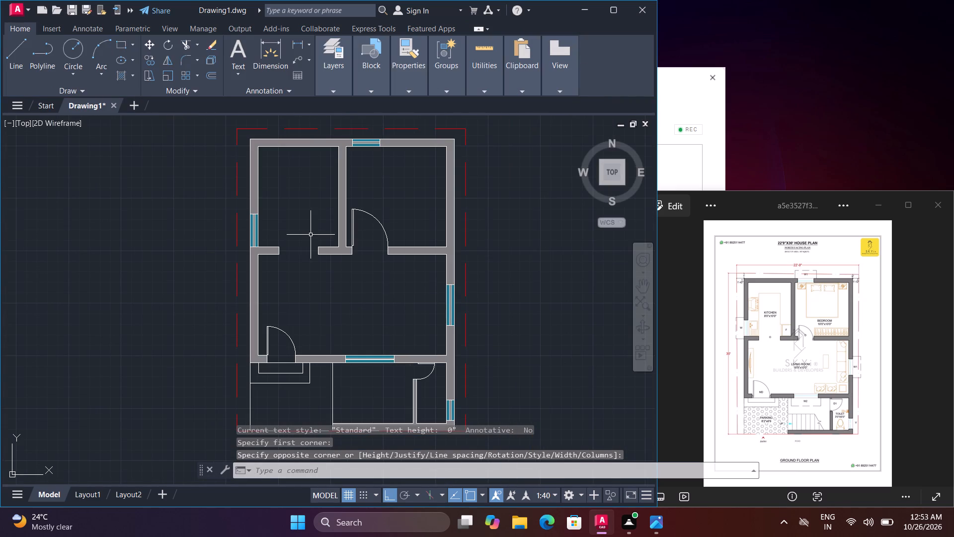
Draw the kitchen counter outline from the opening's west jamb north, east to the other jamb's line, about 5'-9" south, and 2' east to the partition.
key("l")
key("space")
scroll(784, 292, "up", 2)
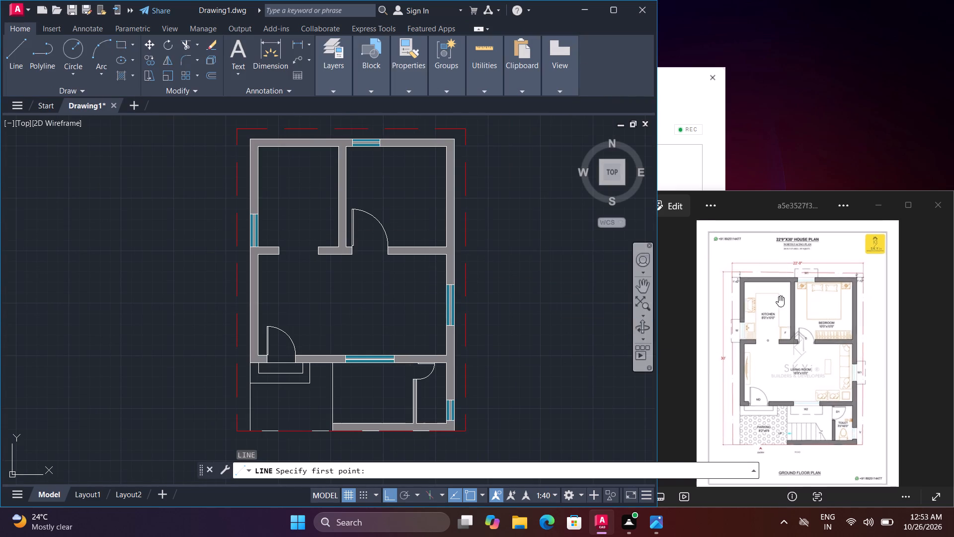
scroll(779, 296, "up", 8)
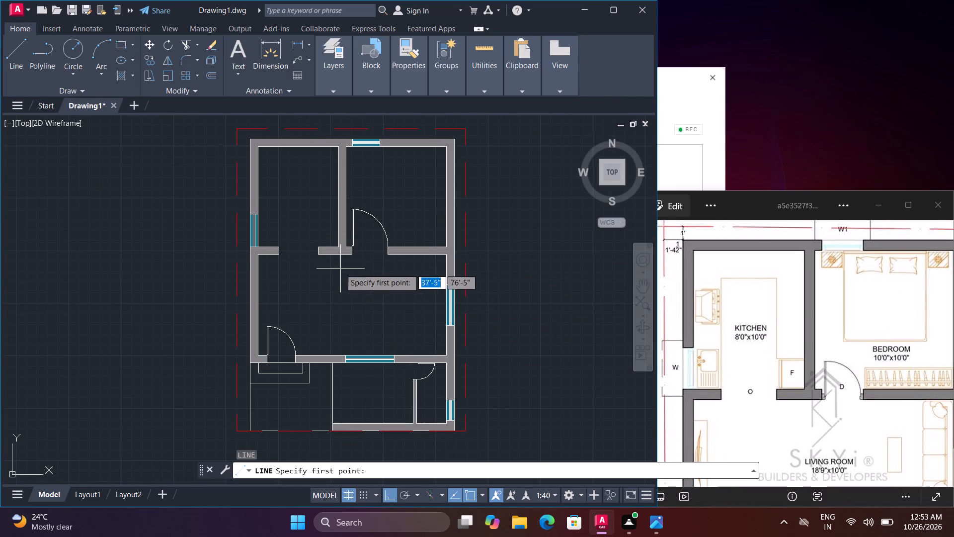
middle_click_drag(353, 296, 409, 391)
scroll(409, 391, "up", 1)
middle_click_drag(354, 269, 389, 328)
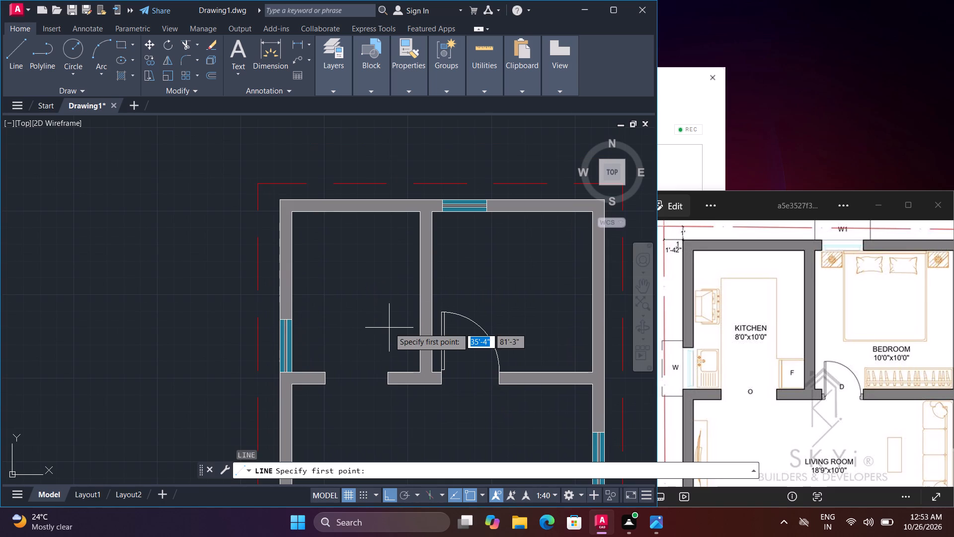
scroll(360, 342, "up", 1)
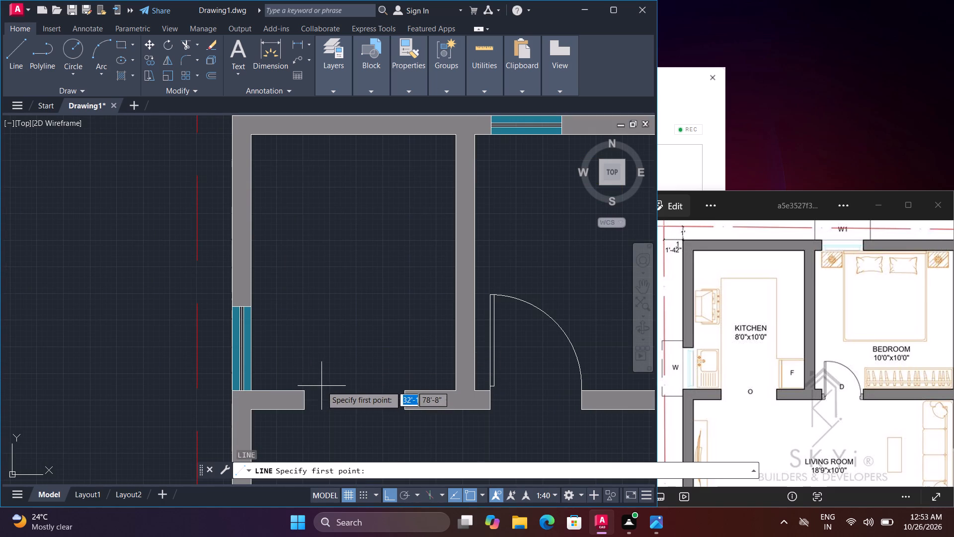
left_click(304, 389)
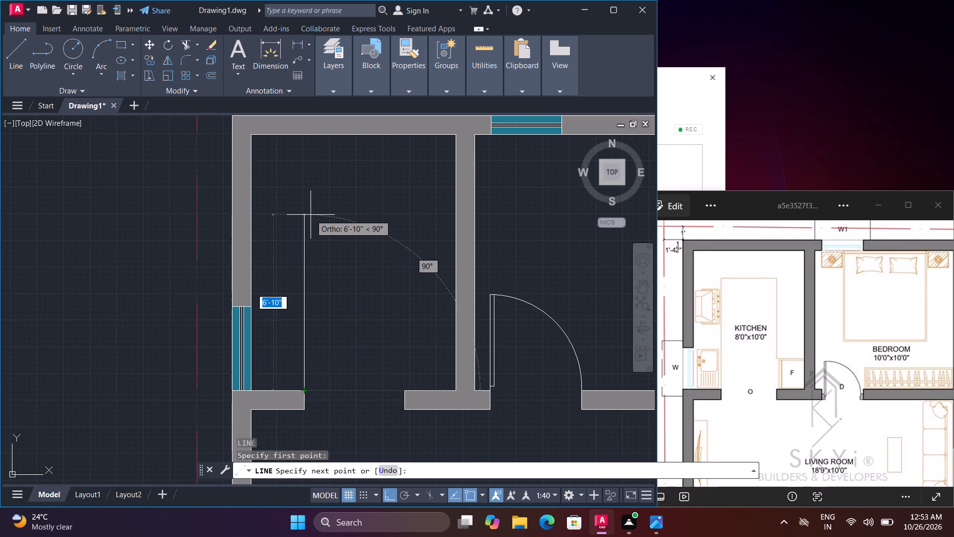
left_click(307, 190)
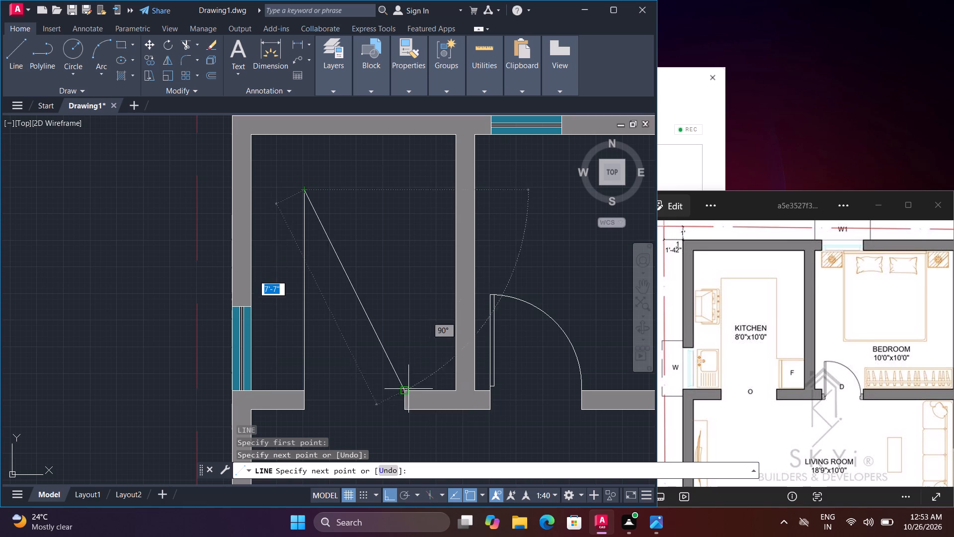
left_click(405, 188)
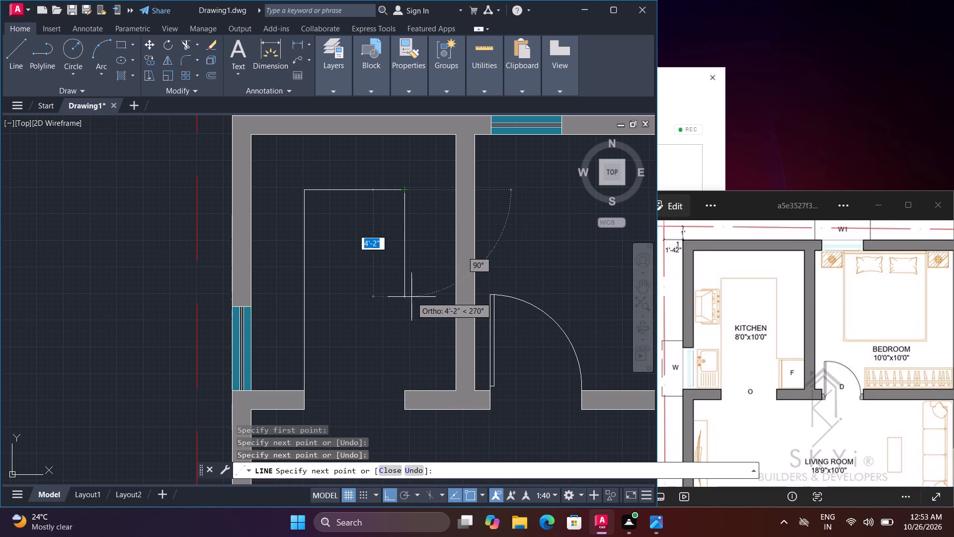
left_click(412, 338)
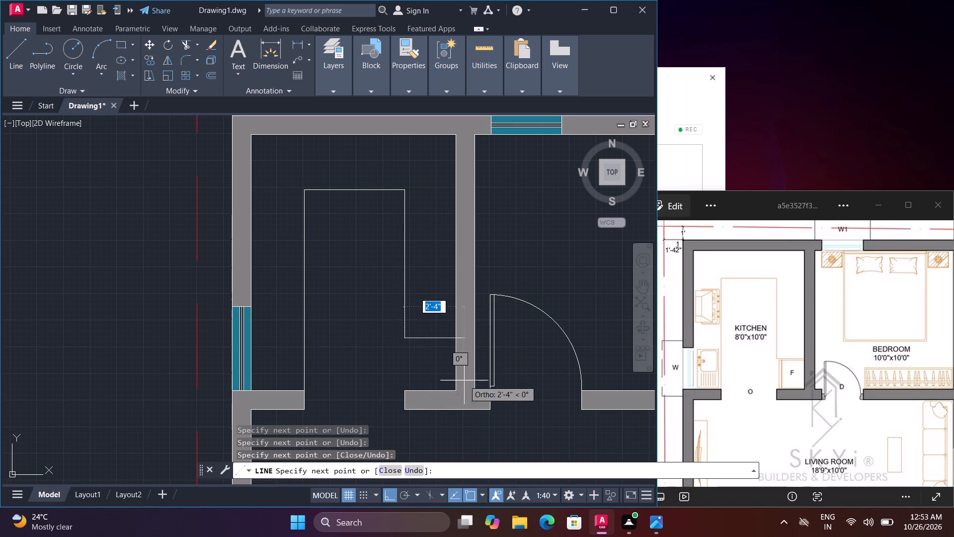
left_click(456, 338)
key("space")
scroll(392, 352, "down", 1)
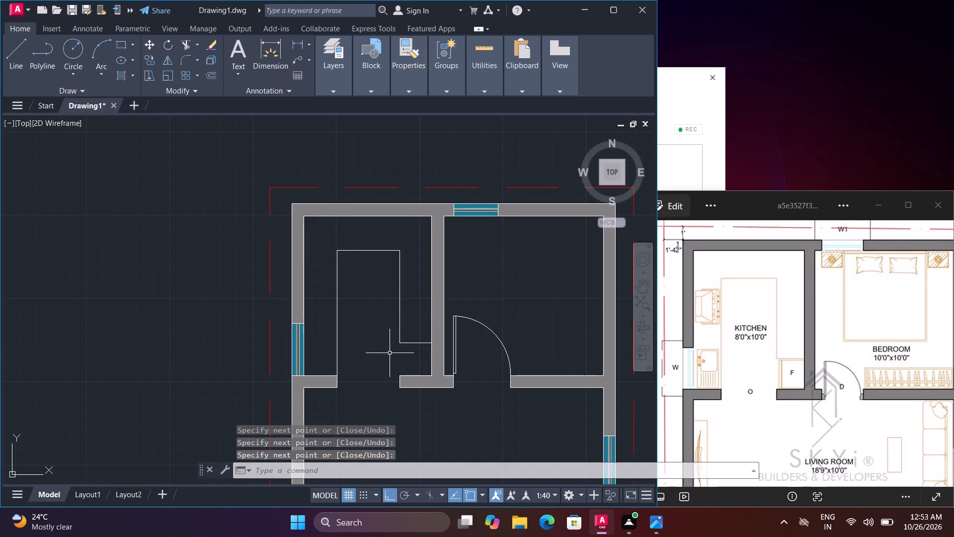
Check the reference plan's fixtures and insert the bathroom faucet block beside Garage Door from DesignCenter's House Designer blocks, west of the plan.
key("ctrl+2")
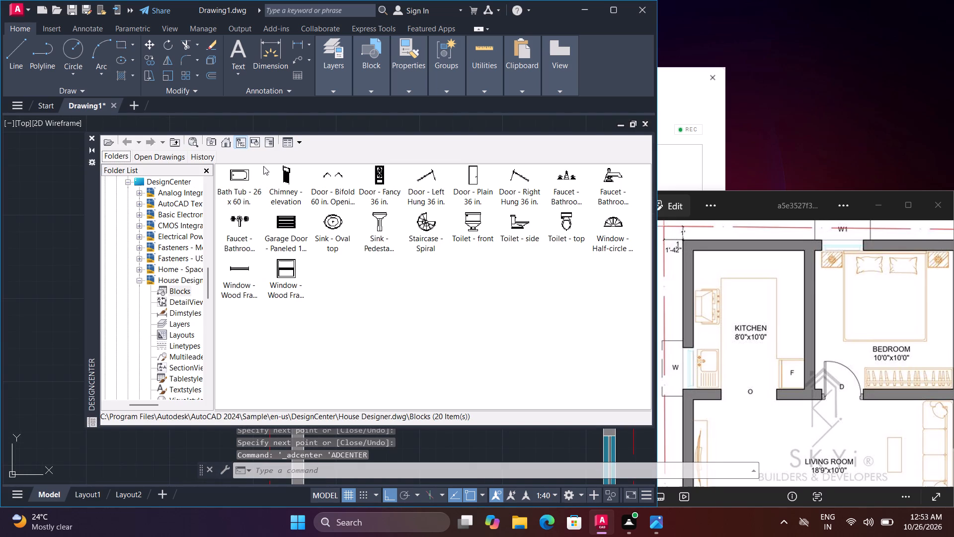
scroll(905, 354, "down", 5)
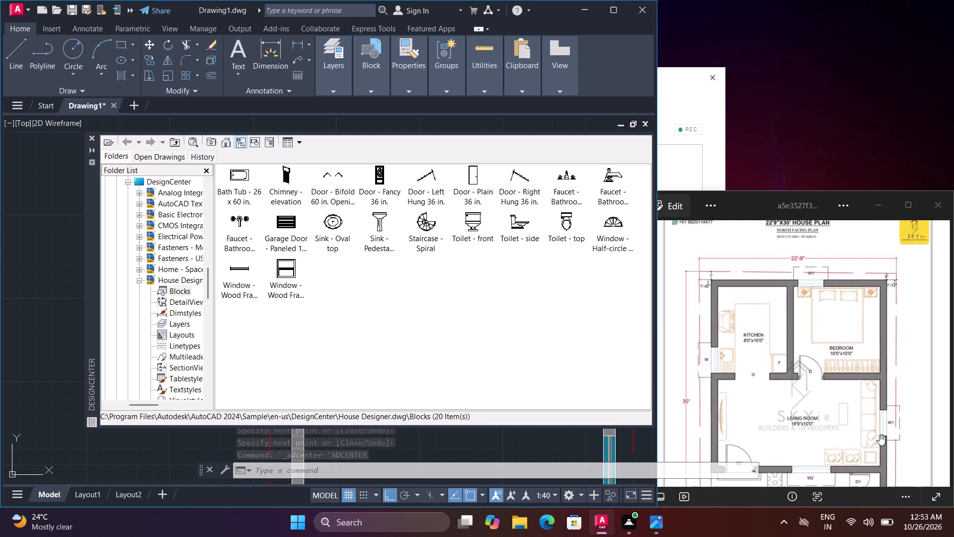
scroll(879, 436, "down", 4)
scroll(854, 450, "up", 11)
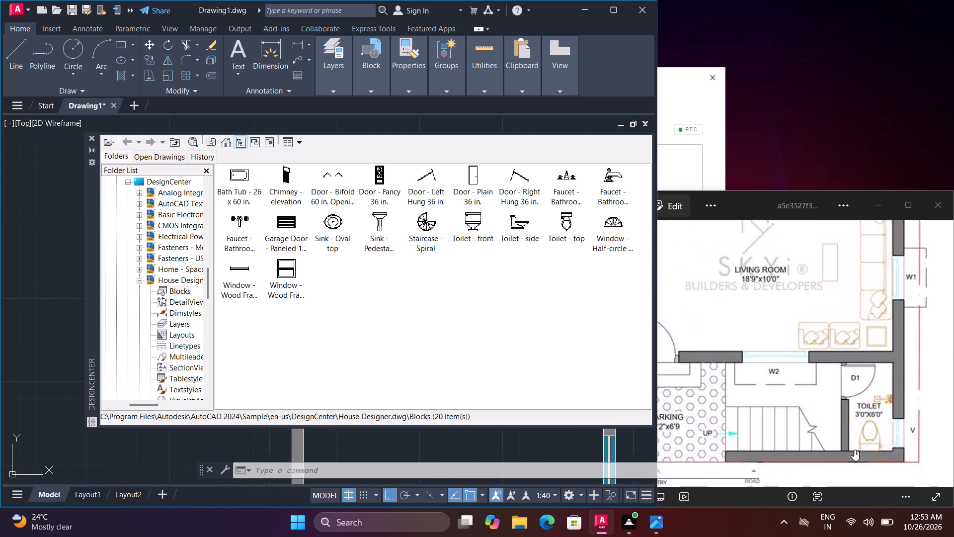
scroll(854, 450, "down", 10)
scroll(814, 393, "up", 5)
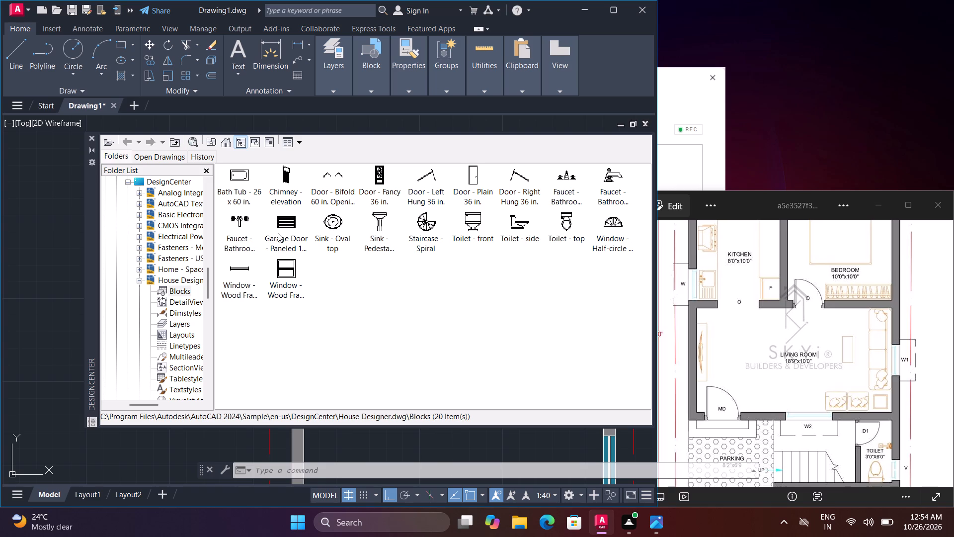
left_click(242, 227)
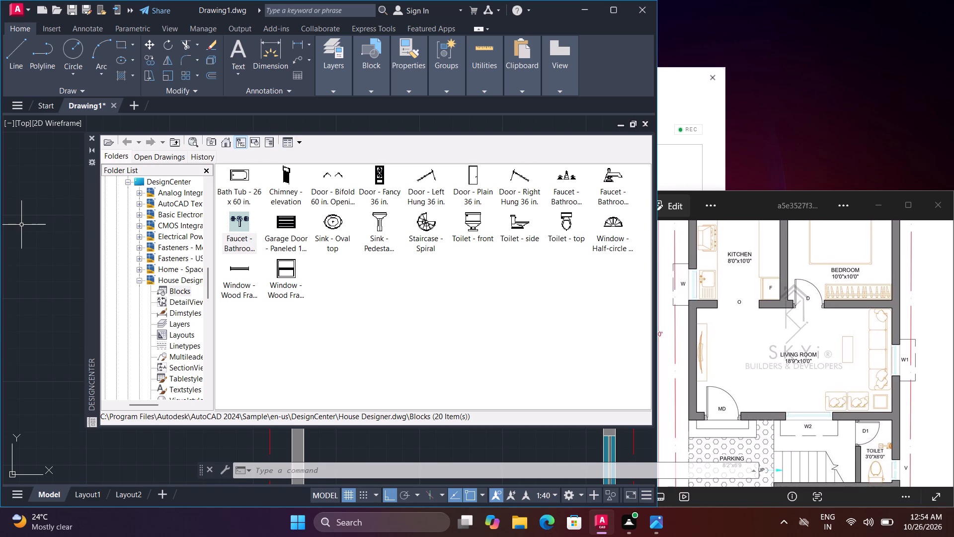
left_click_drag(242, 224, 135, 260)
left_click_drag(135, 260, 50, 271)
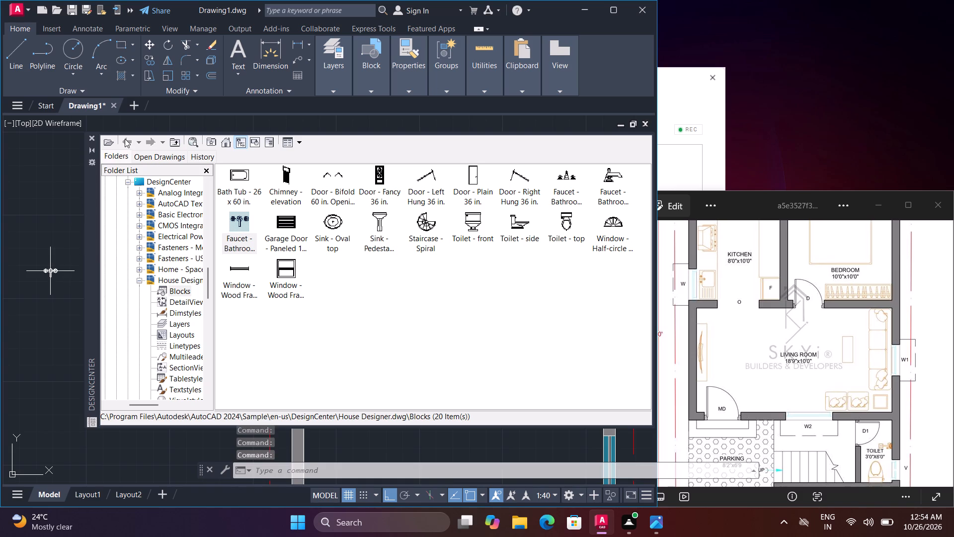
Open the Blocks collection of the sample drawing Kitchens.dwg in DesignCenter.
left_click(222, 149)
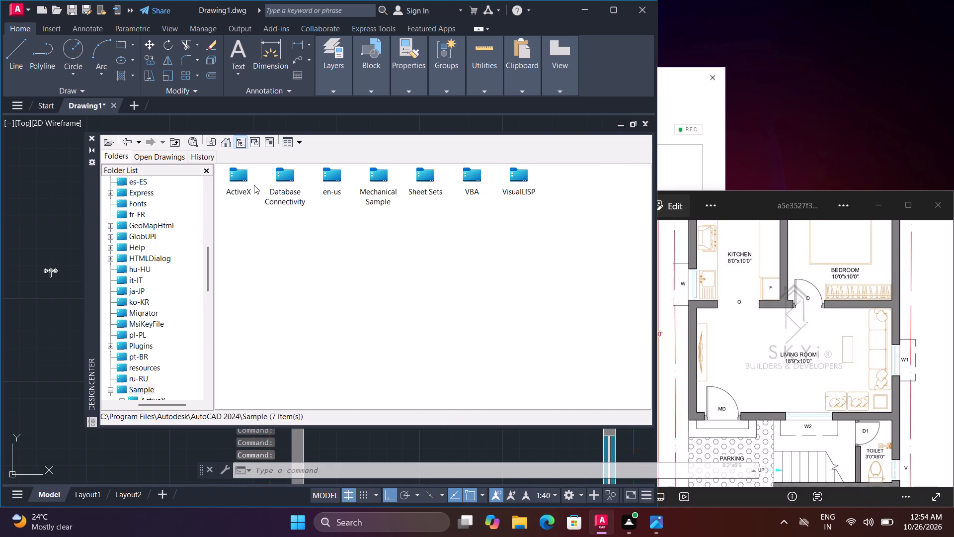
double_click(327, 179)
double_click(244, 177)
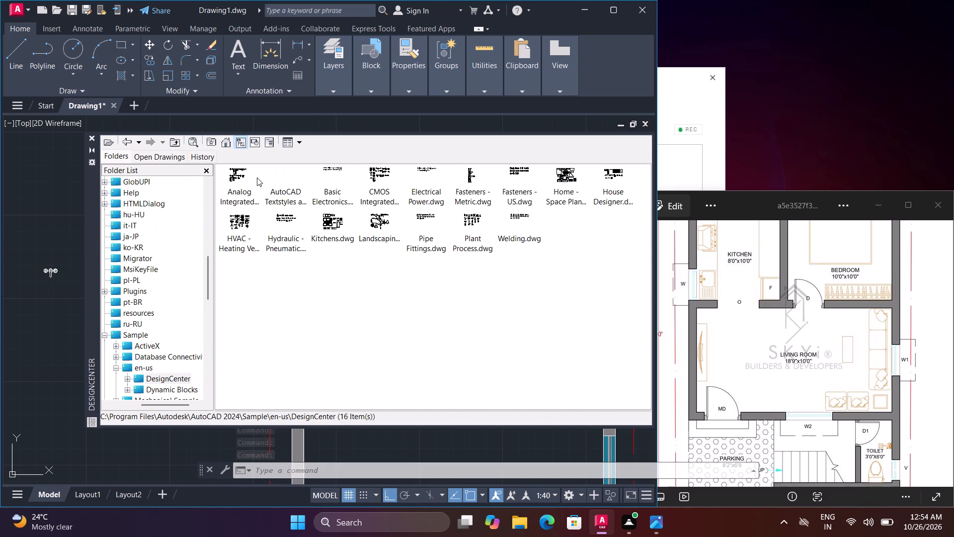
double_click(324, 229)
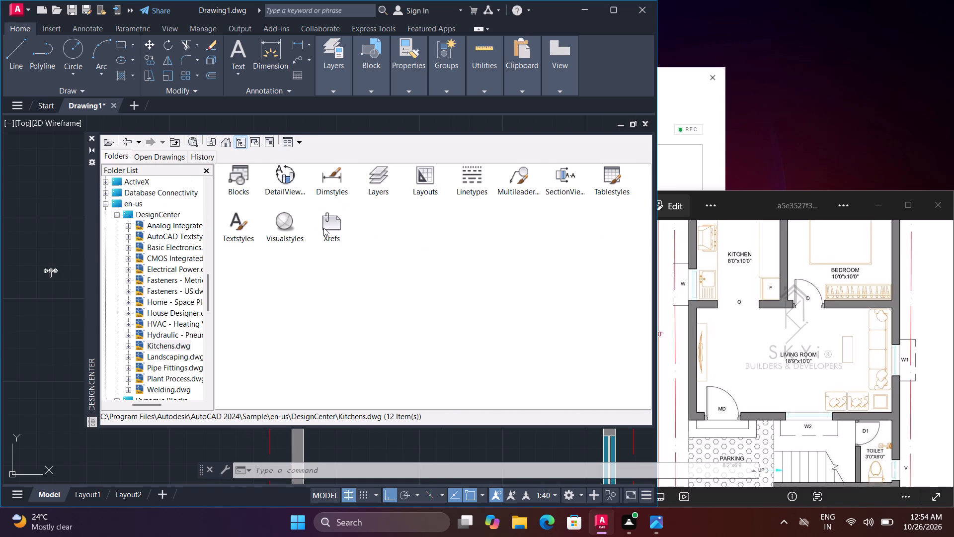
double_click(251, 180)
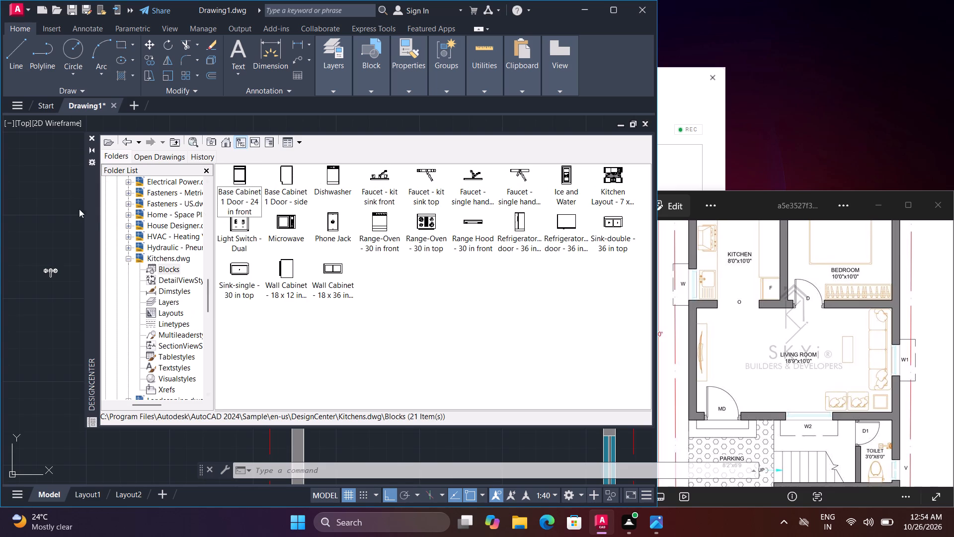
scroll(59, 211, "down", 1)
middle_click_drag(60, 207, 31, 206)
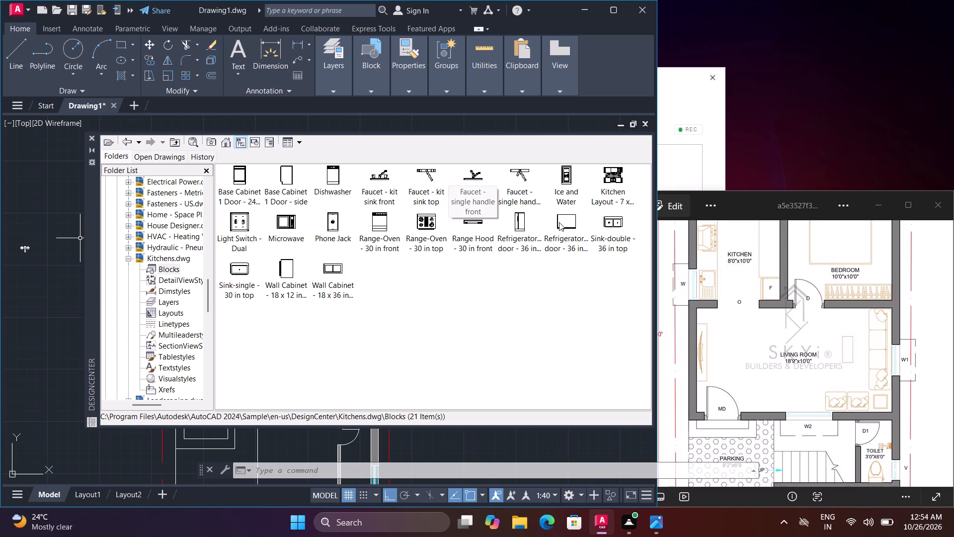
Insert the wide 36 in refrigerator block and, below it, the Sink-double - 36 in top block from Kitchens.dwg, west of the plan.
left_click_drag(559, 222, 43, 206)
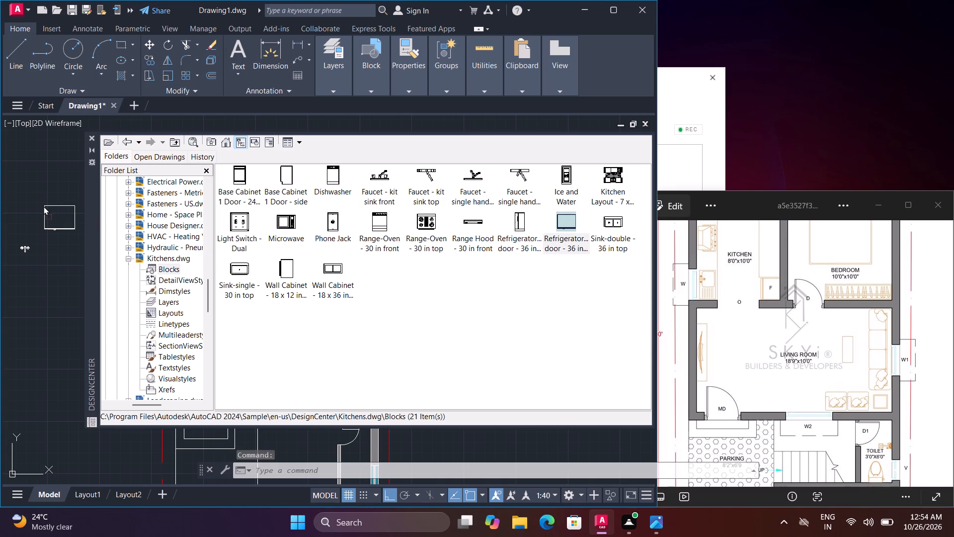
left_click_drag(43, 206, 40, 202)
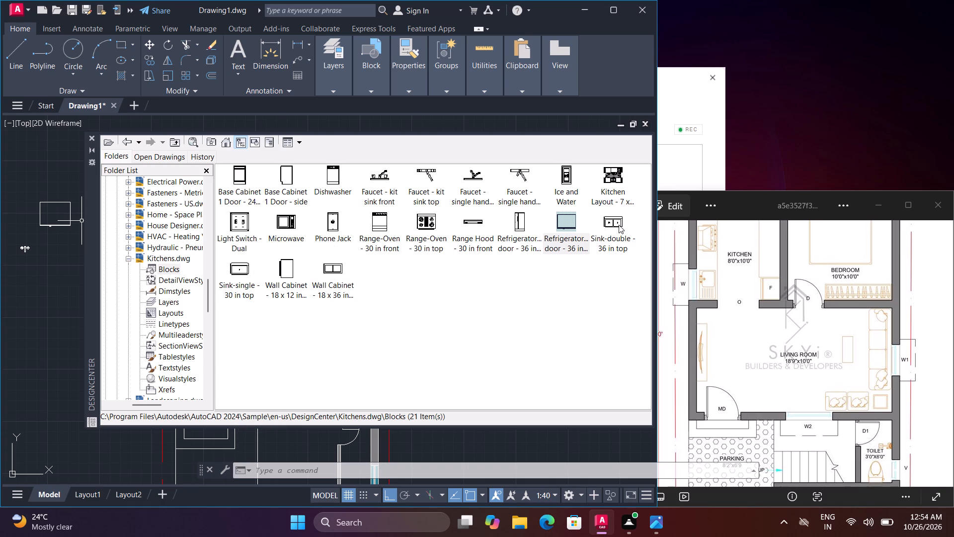
left_click_drag(619, 225, 55, 275)
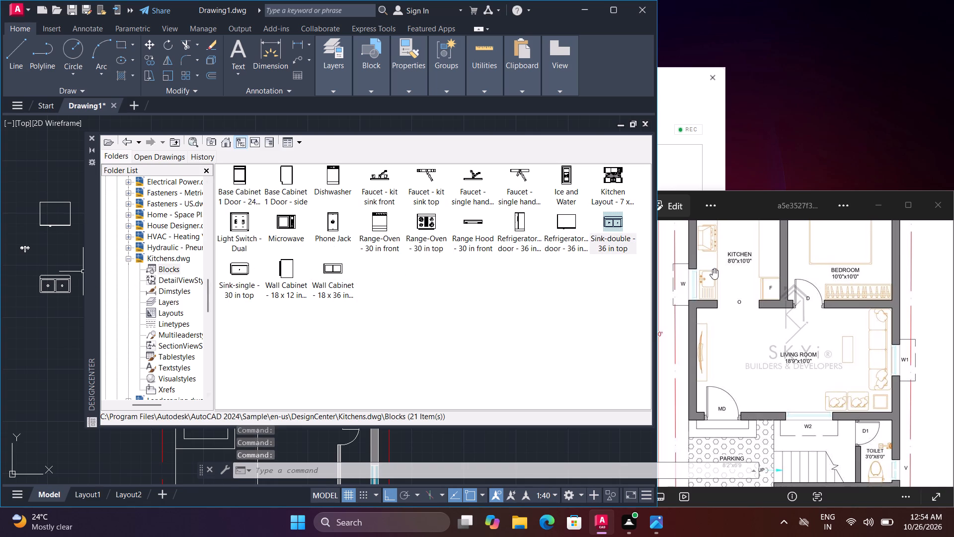
Check the reference plan's kitchen and insert the 18 x 12 in wall cabinet block just north of the refrigerator.
scroll(762, 144, "up", 2)
scroll(732, 277, "down", 3)
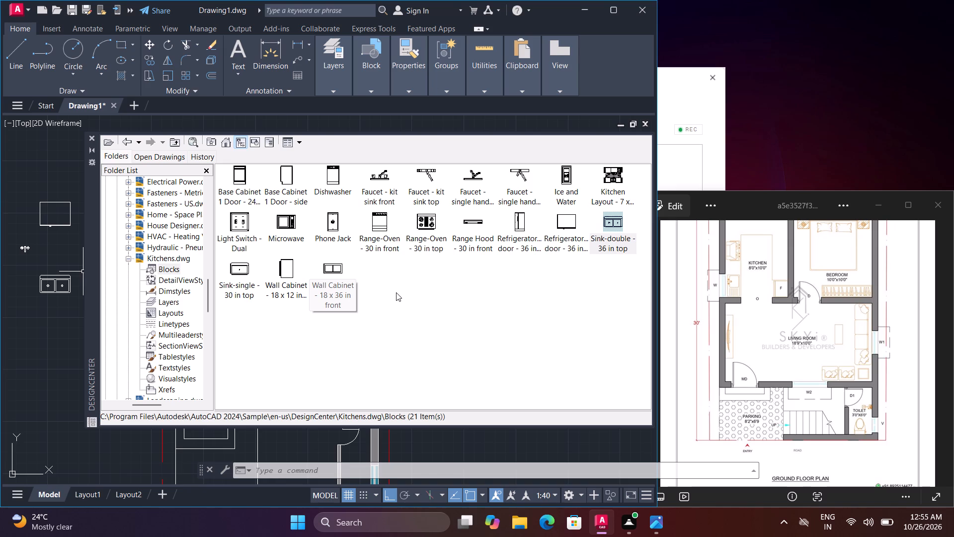
left_click_drag(288, 269, 243, 262)
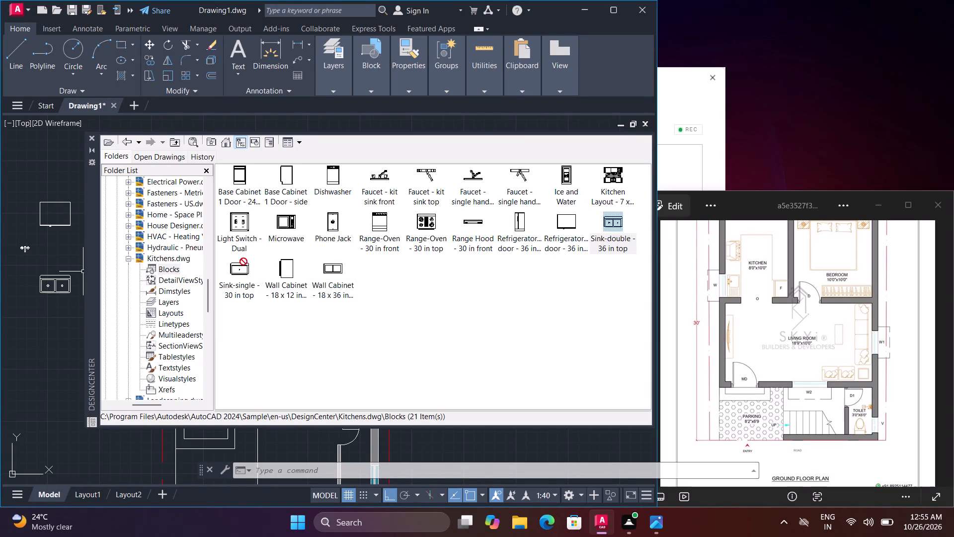
left_click_drag(243, 262, 53, 175)
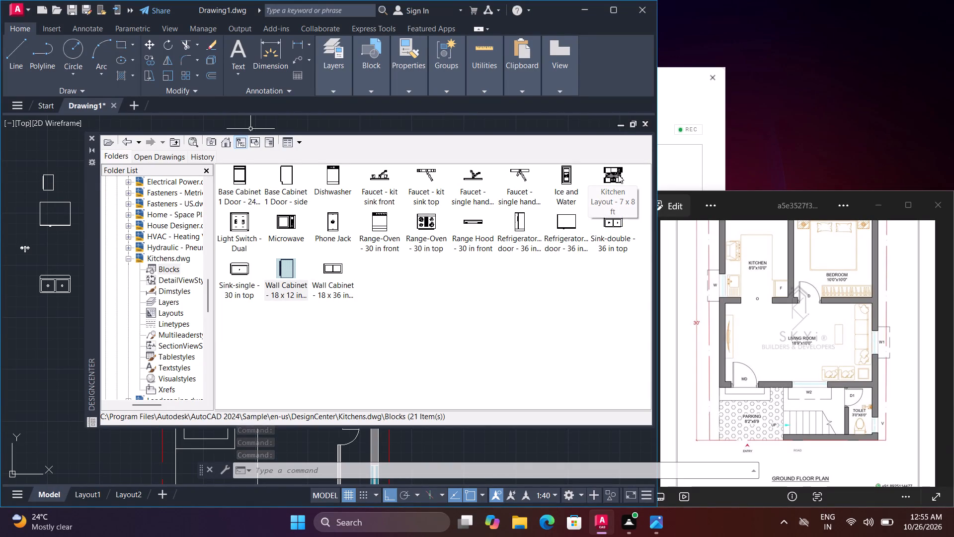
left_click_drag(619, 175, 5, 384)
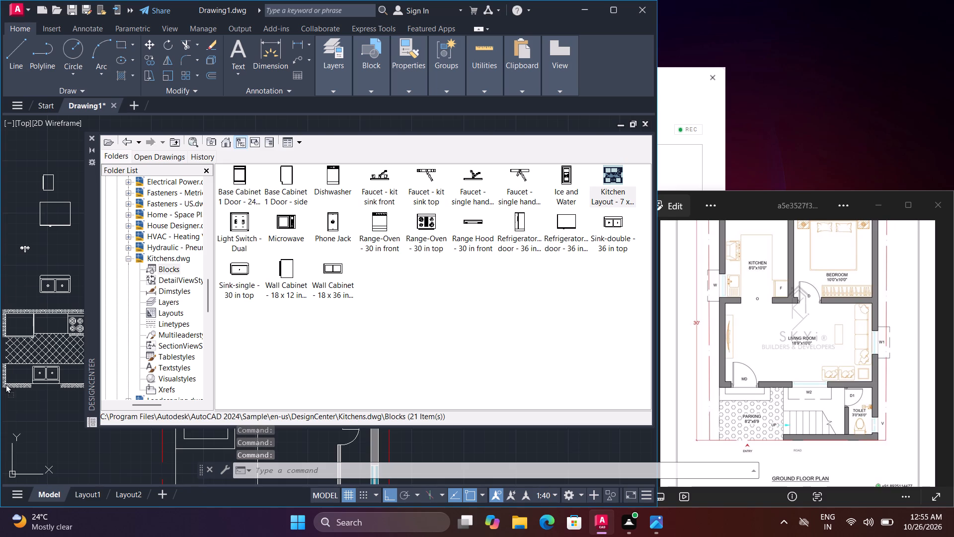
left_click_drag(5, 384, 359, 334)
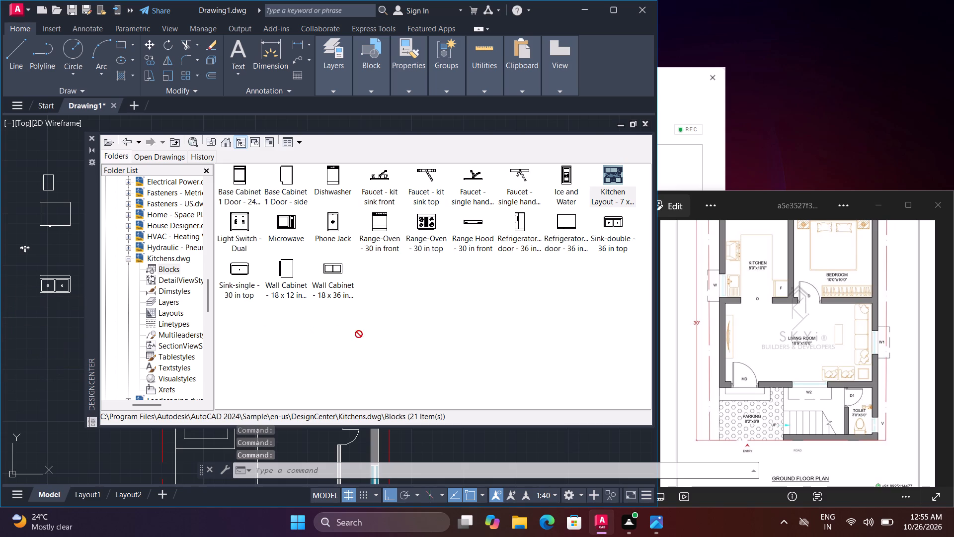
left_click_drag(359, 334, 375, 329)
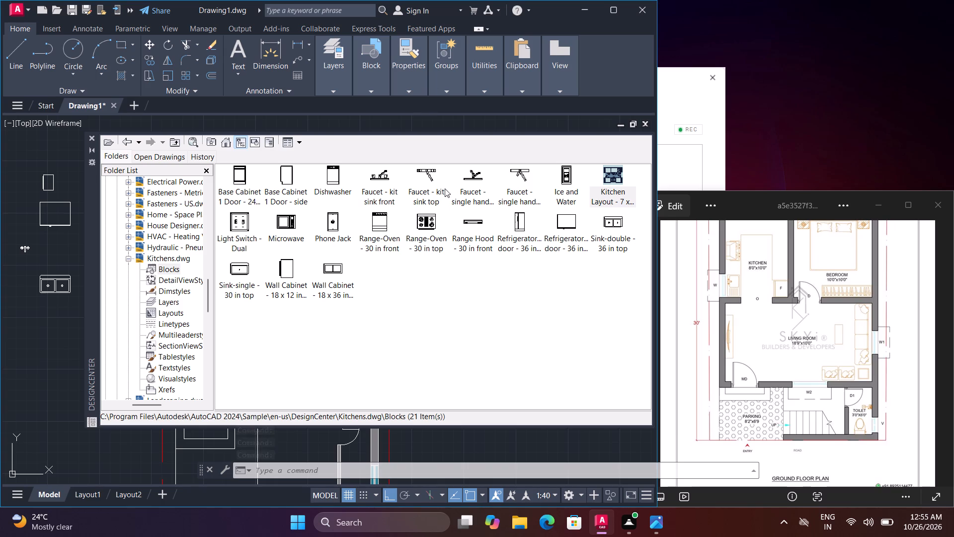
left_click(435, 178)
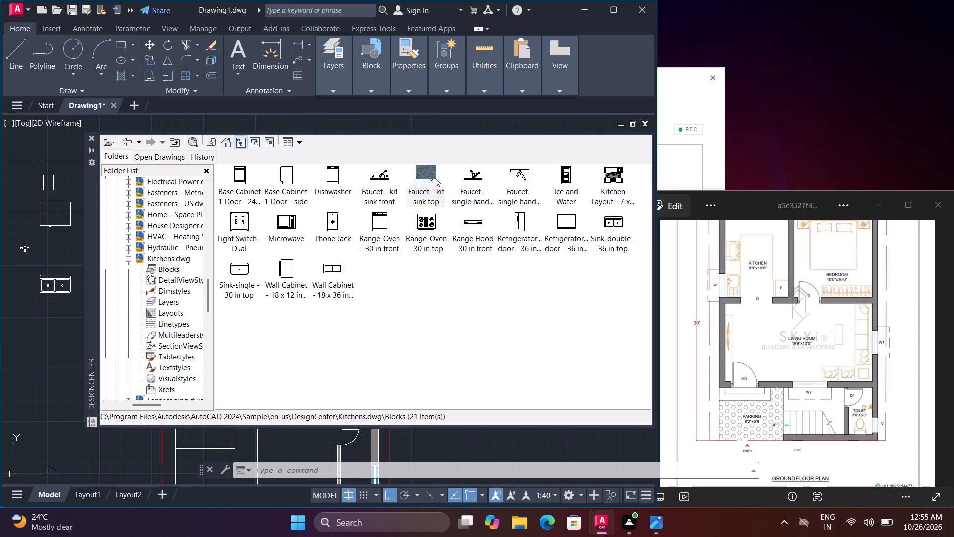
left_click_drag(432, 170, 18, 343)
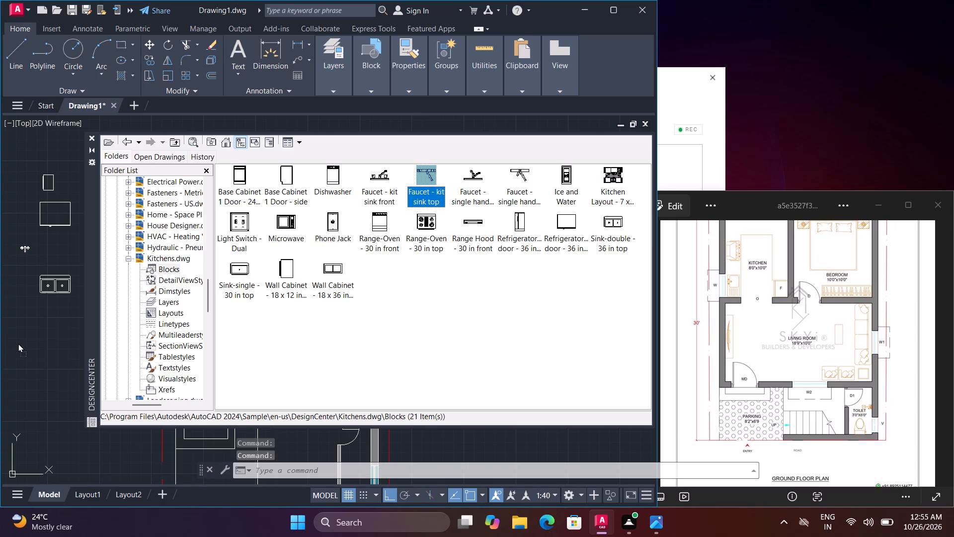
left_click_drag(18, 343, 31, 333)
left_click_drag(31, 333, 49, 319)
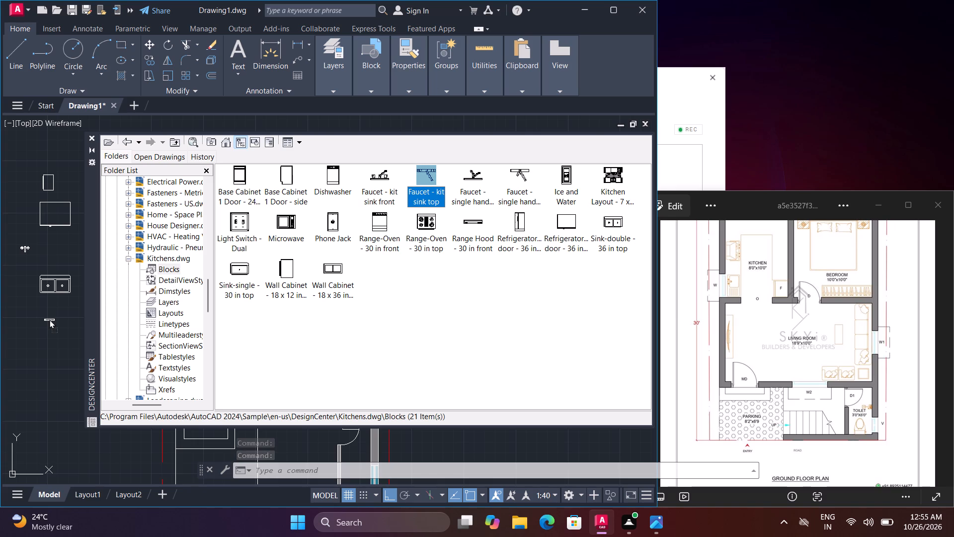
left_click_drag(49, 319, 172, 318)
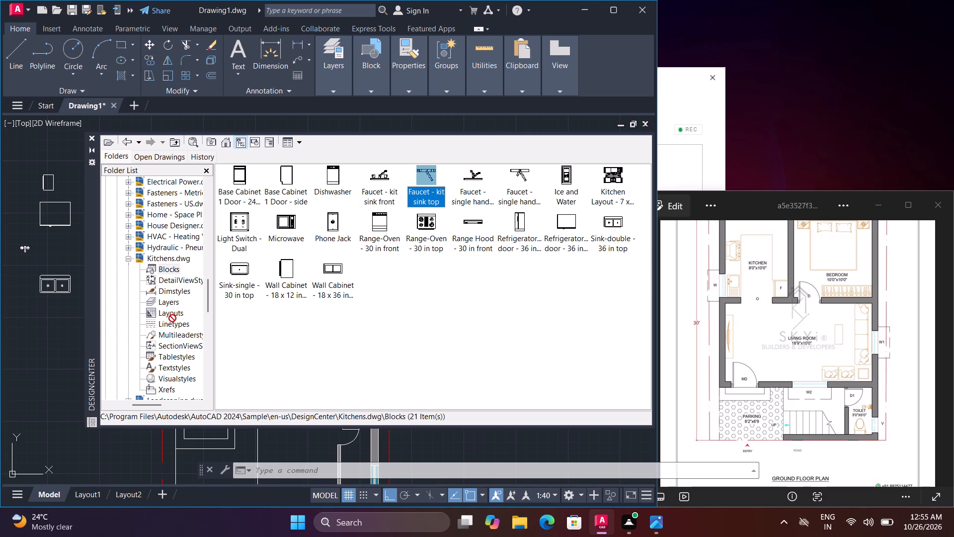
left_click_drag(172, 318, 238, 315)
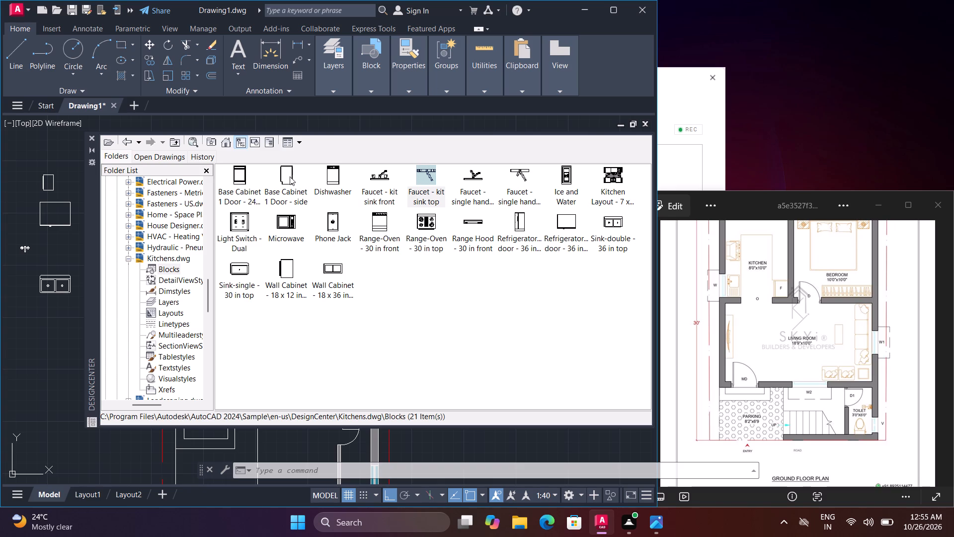
Insert the Bed - Queen block from Home - Space Planner.dwg south of the double sink, west of the plan.
left_click(126, 139)
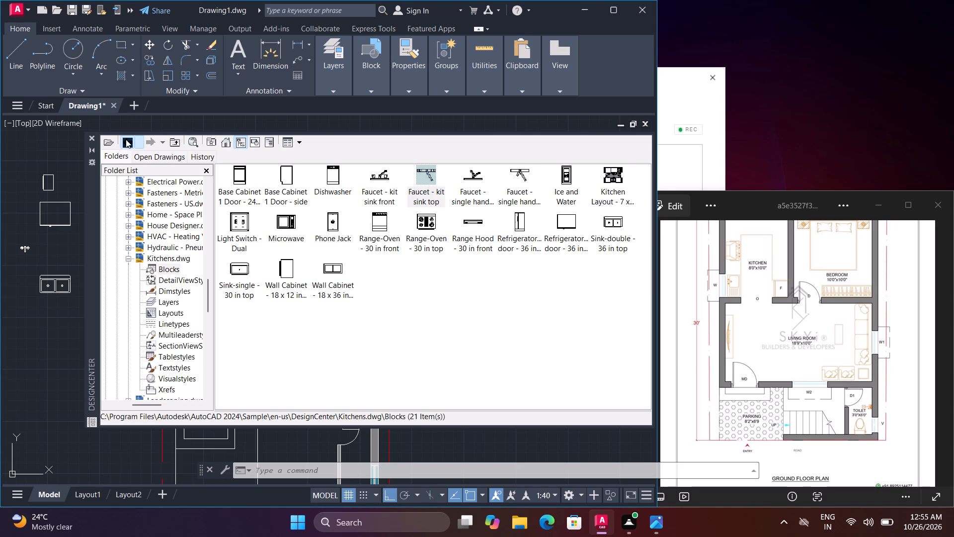
left_click(126, 138)
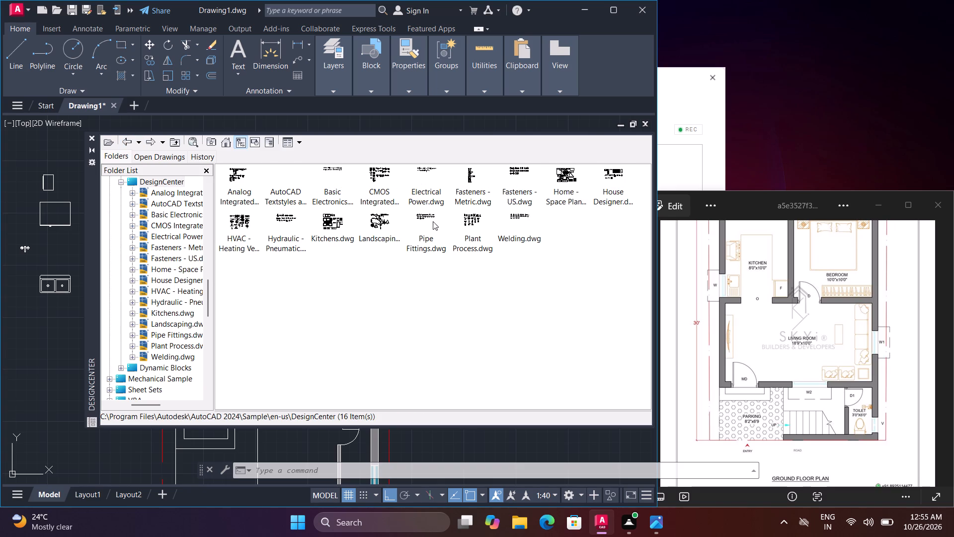
double_click(570, 183)
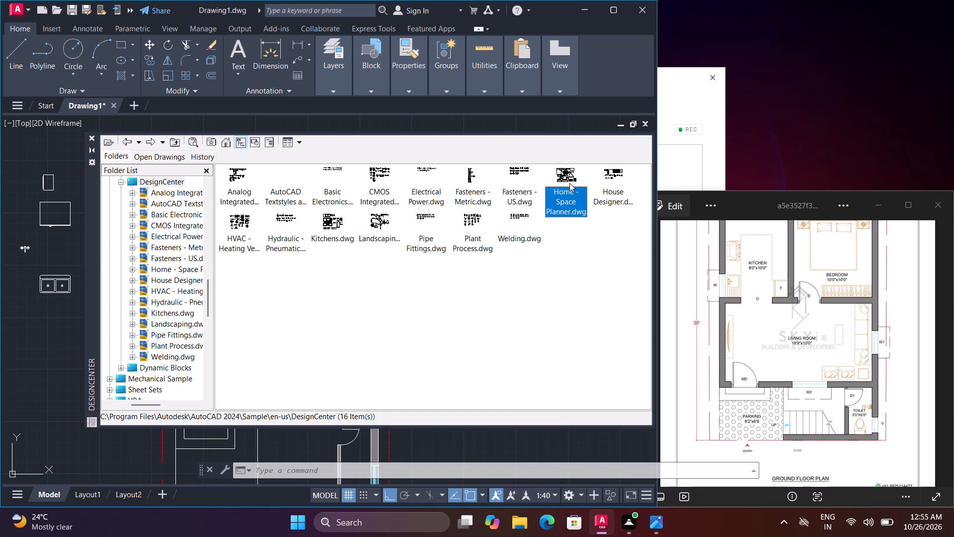
double_click(241, 180)
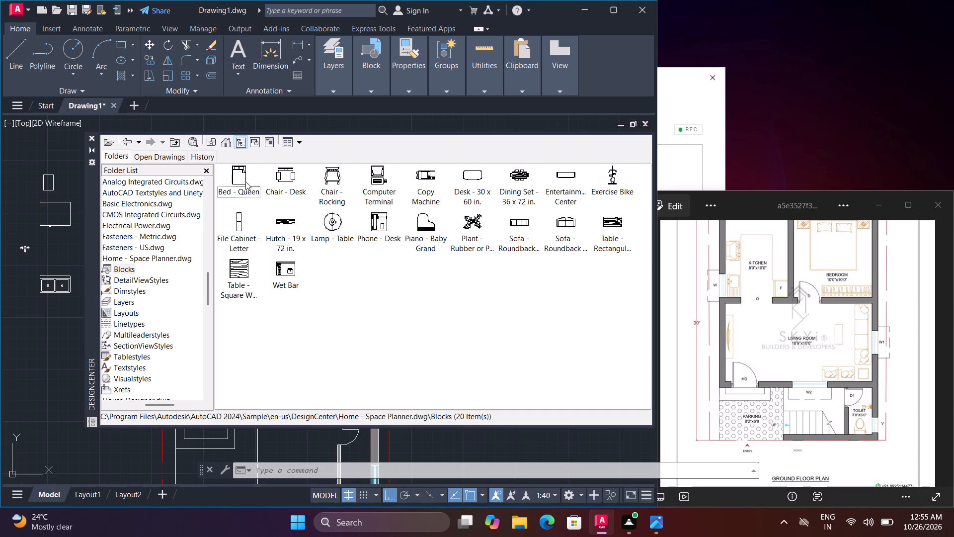
left_click_drag(240, 176, 23, 316)
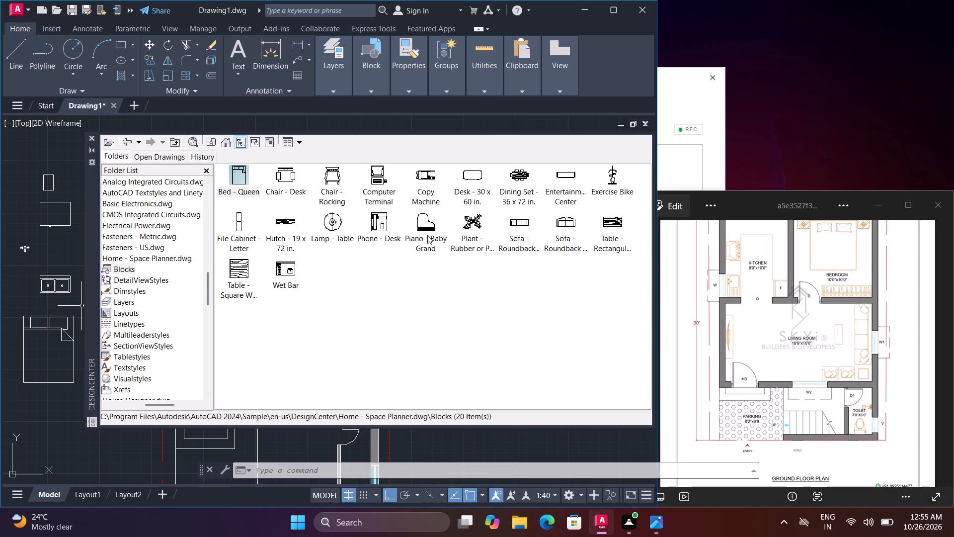
Insert the three-seat roundback sofa block south of the bed and shift it slightly further south.
left_click_drag(515, 223, 41, 415)
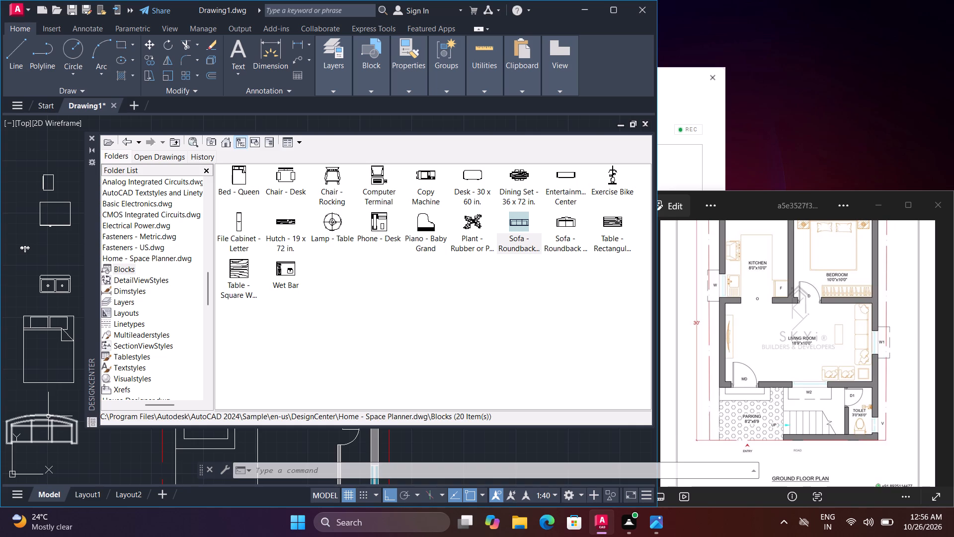
left_click(48, 416)
left_click(42, 415)
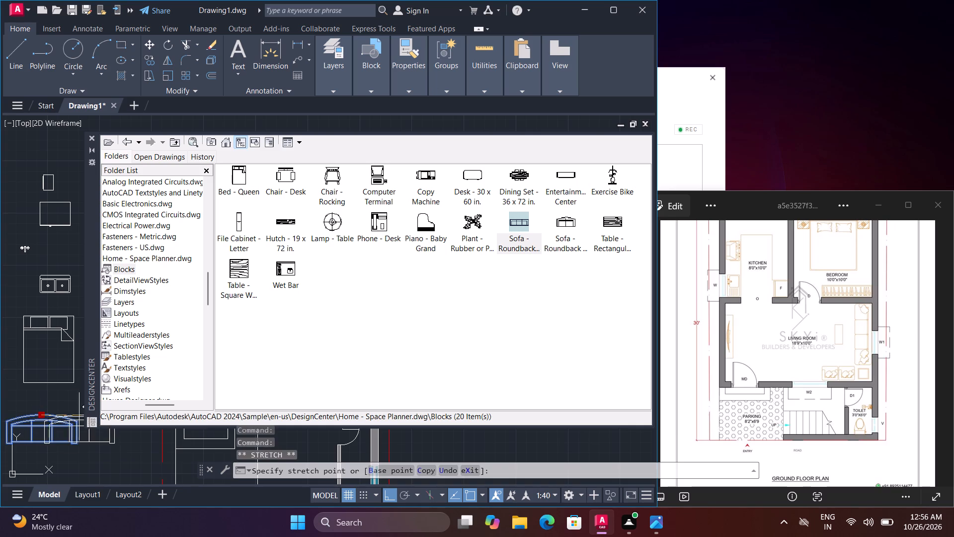
left_click(41, 422)
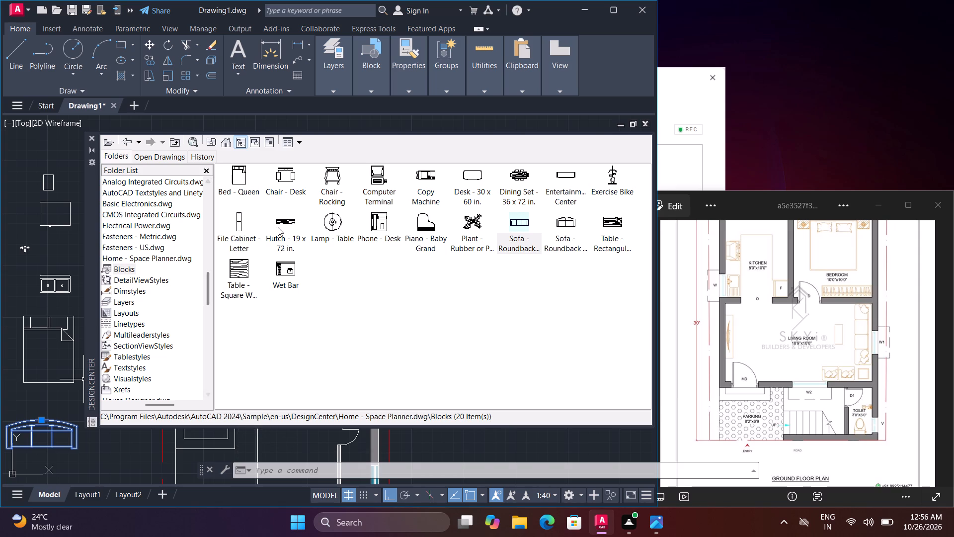
Insert the File Cabinet - Letter block northwest of the wall cabinet and the Entertainment Center block between the refrigerator and double sink.
left_click_drag(282, 225, 39, 159)
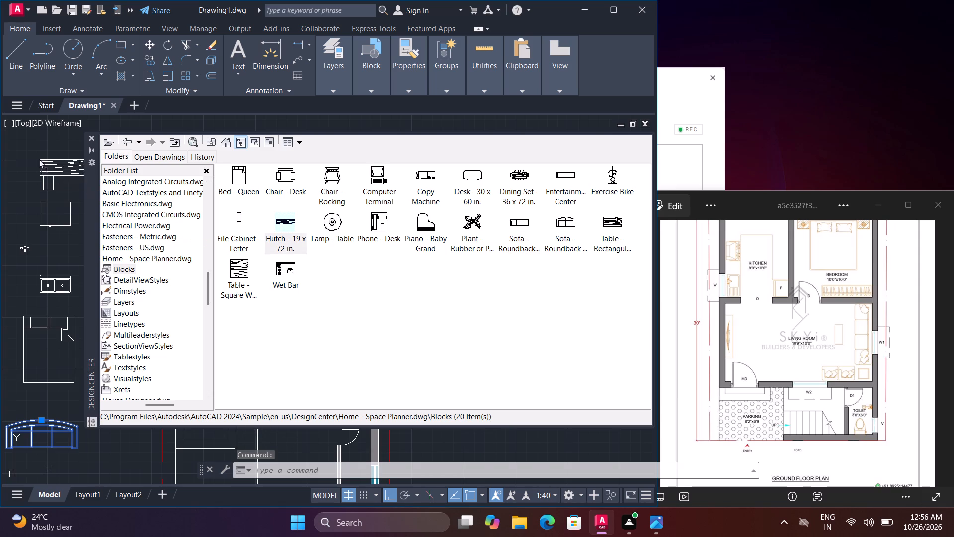
left_click_drag(39, 159, 261, 210)
left_click_drag(237, 227, 10, 143)
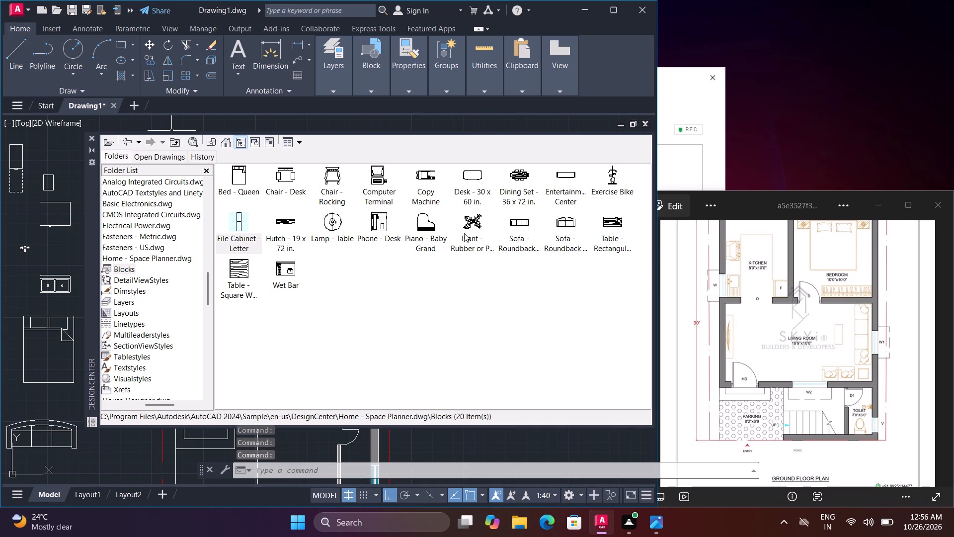
left_click_drag(557, 177, 49, 254)
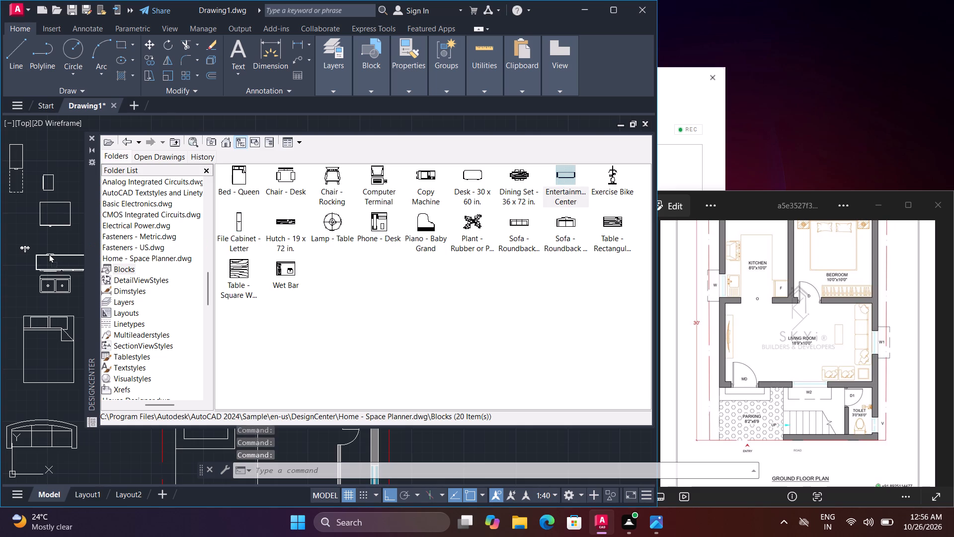
left_click_drag(49, 254, 55, 241)
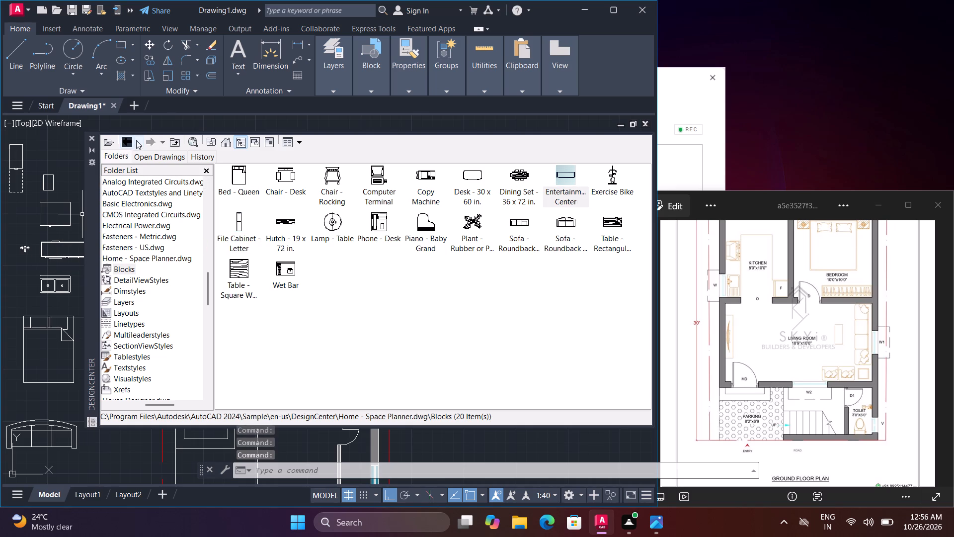
Insert the Hot Tub block from the sample drawing Landscaping.dwg north of the other loose blocks, west of the plan.
left_click(128, 141)
left_click(129, 137)
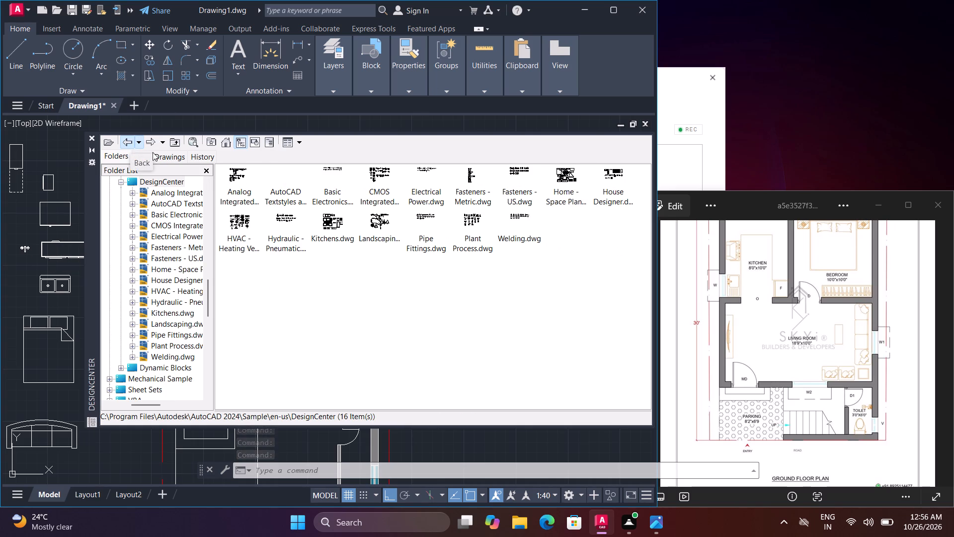
double_click(377, 223)
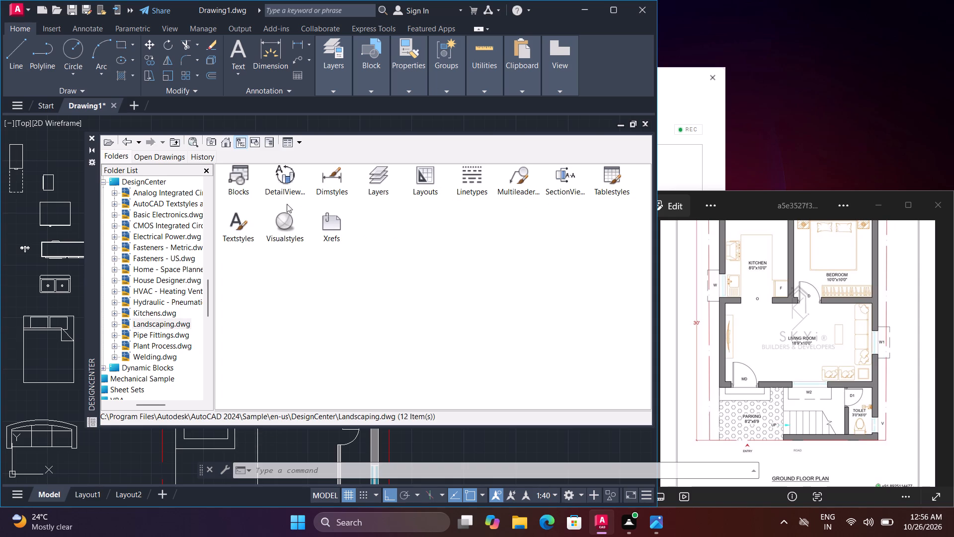
double_click(238, 175)
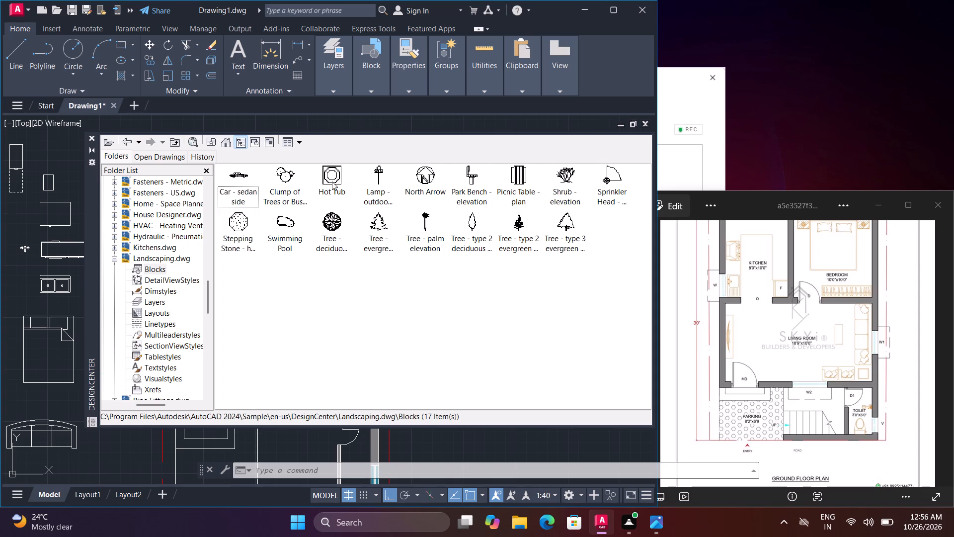
left_click_drag(332, 181, 53, 159)
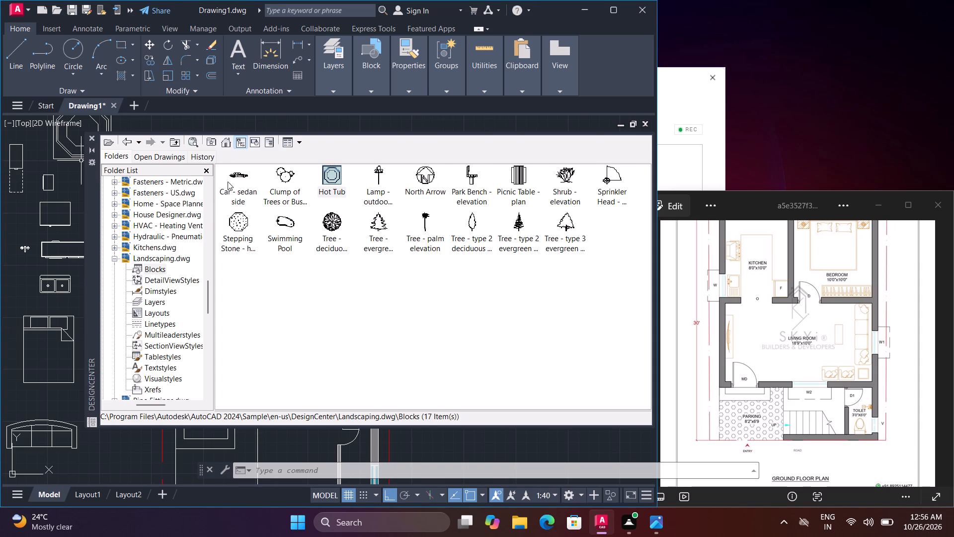
Close DesignCenter while keeping the house plan drawing open.
left_click(642, 126)
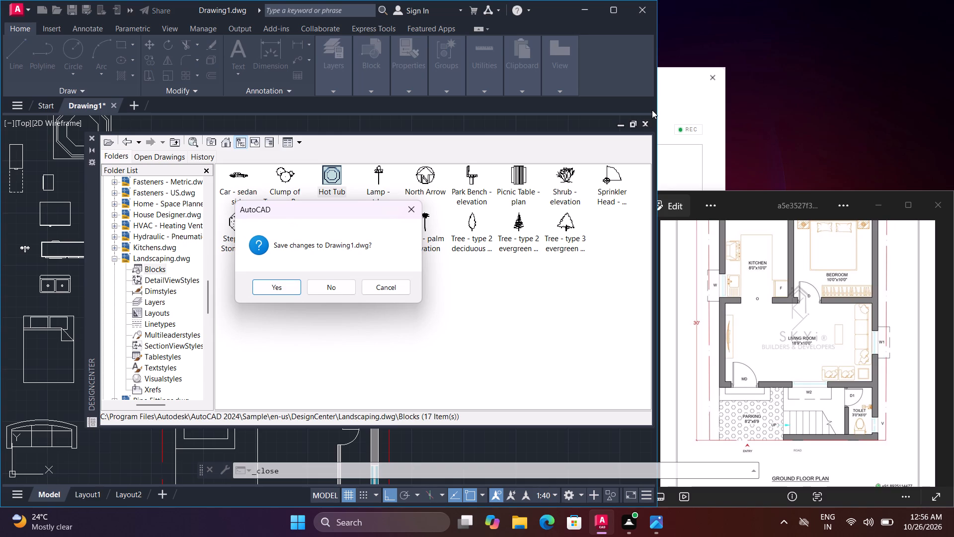
left_click(395, 286)
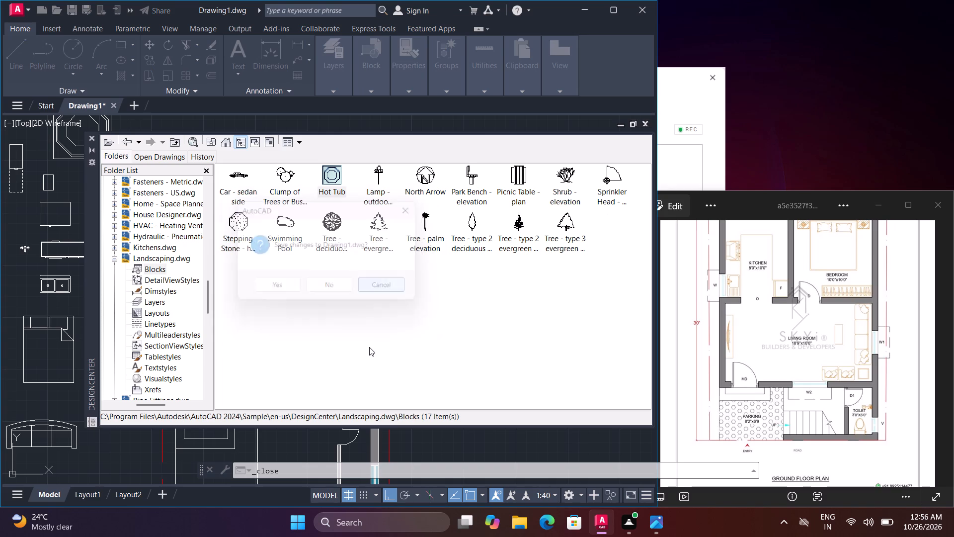
left_click(92, 135)
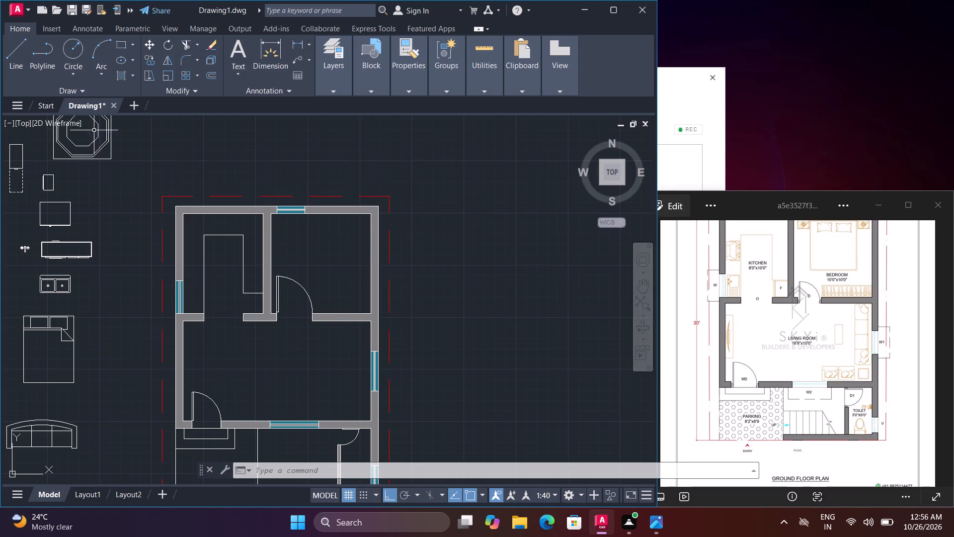
scroll(478, 272, "down", 2)
middle_click_drag(468, 276, 483, 203)
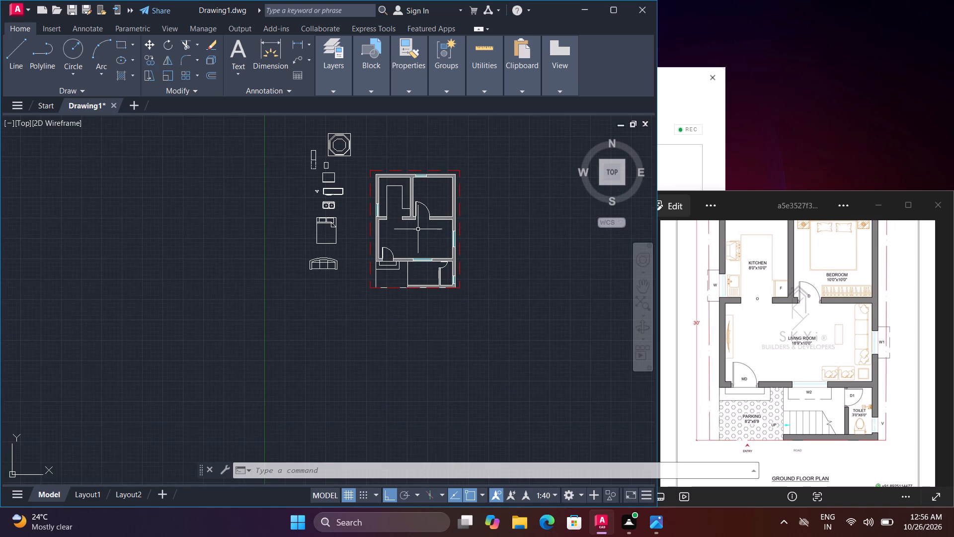
Move the double bed block into the bedroom, with the midpoint of its head edge against the north wall.
scroll(413, 226, "up", 1)
left_click(288, 215)
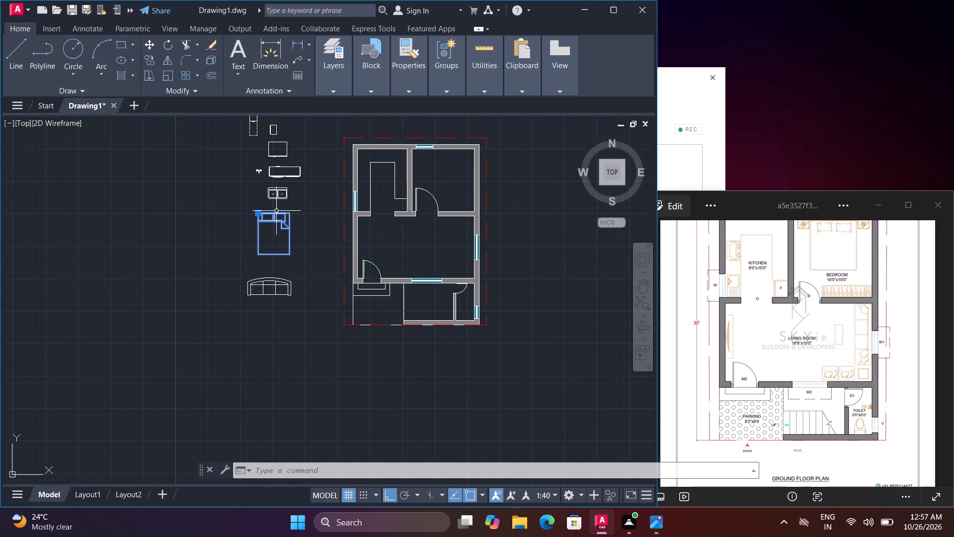
key("m")
key("space")
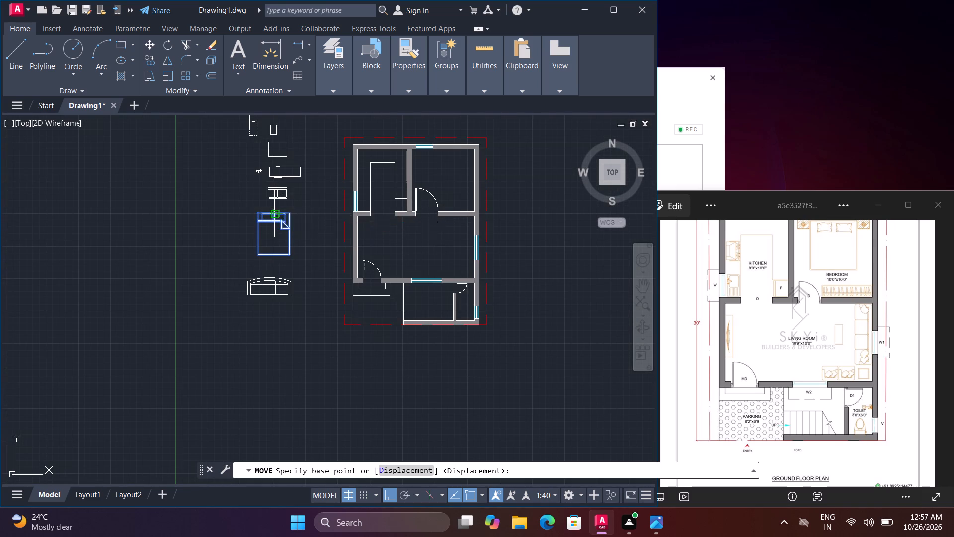
left_click(273, 211)
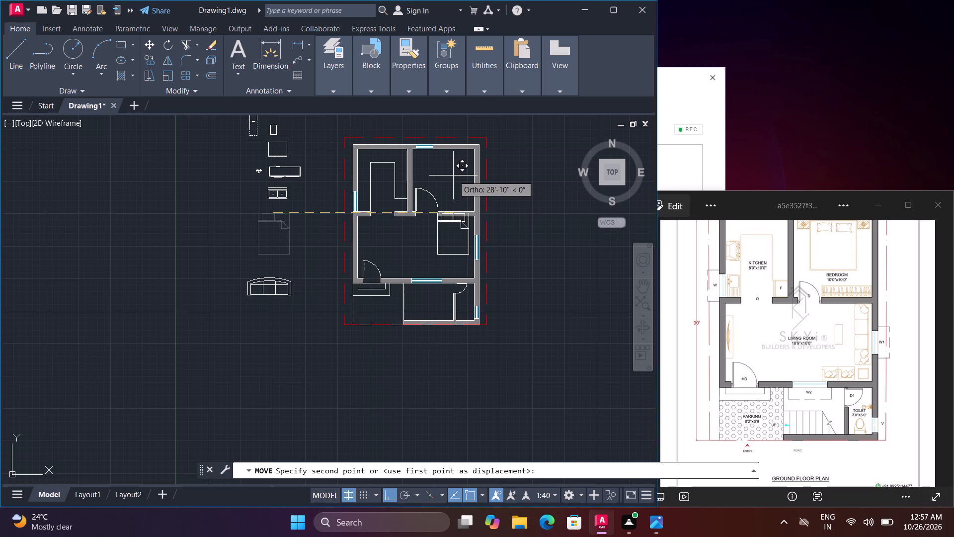
key("F8")
middle_click_drag(446, 169, 453, 197)
scroll(460, 192, "up", 2)
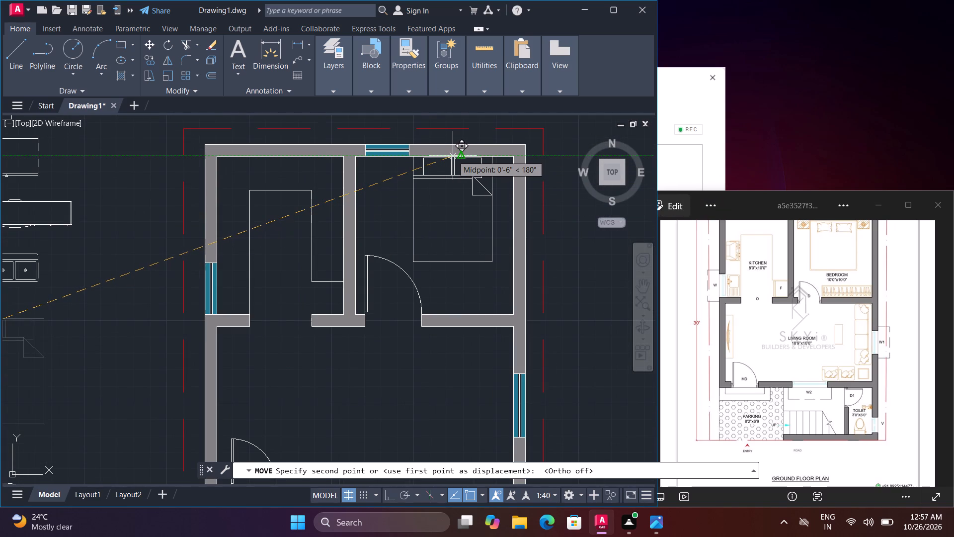
left_click(448, 156)
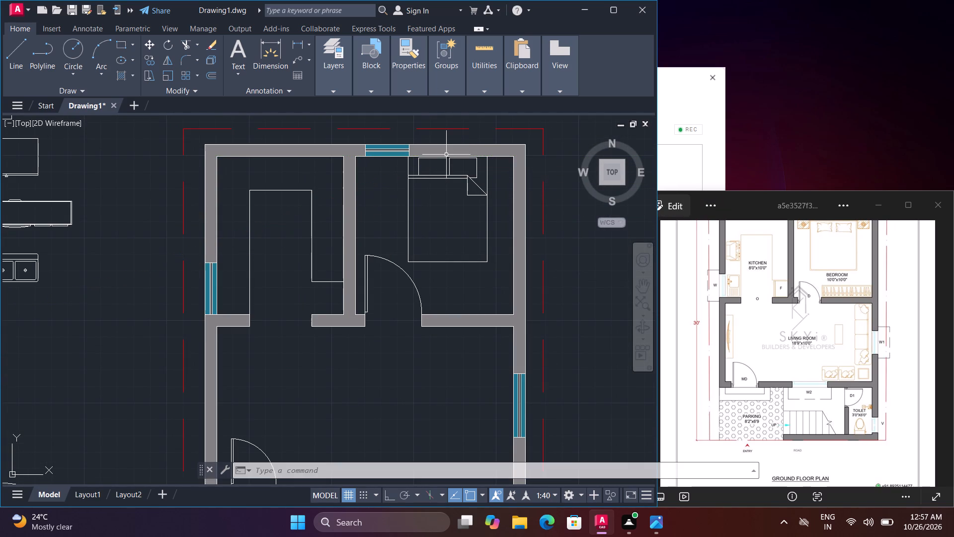
Scale the bed down slightly about the midpoint of its head edge on the bedroom's north wall.
type("sc")
key("space")
left_click(446, 155)
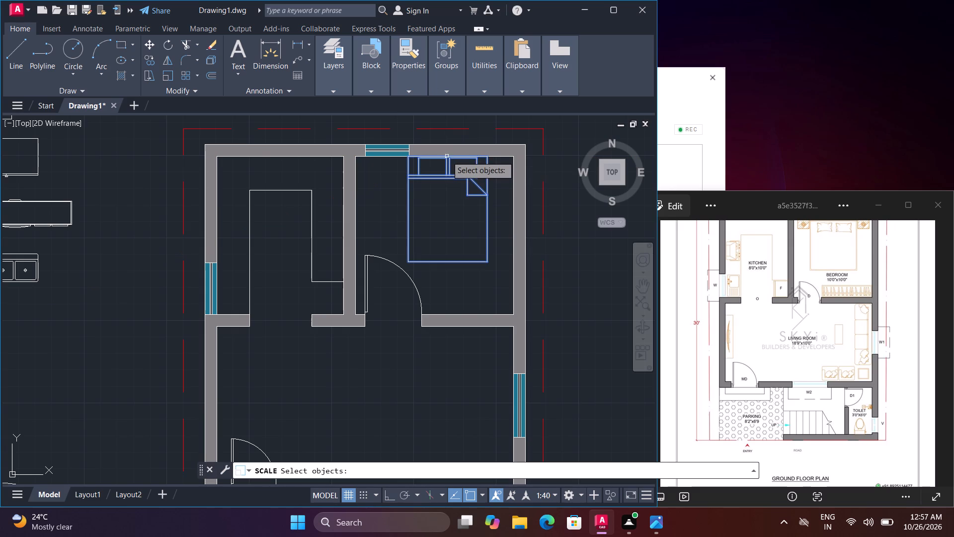
key("space")
scroll(447, 156, "up", 3)
left_click(450, 156)
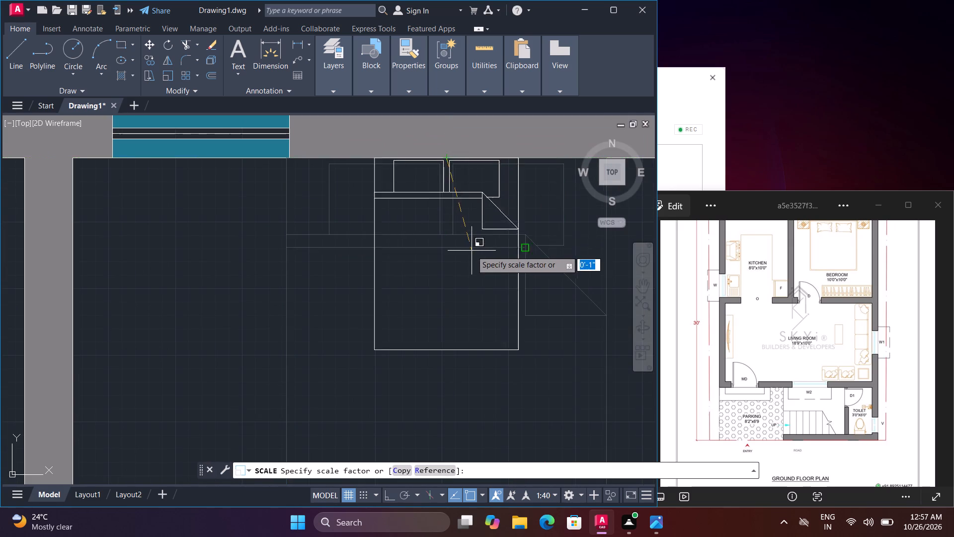
scroll(473, 257, "down", 2)
middle_click_drag(474, 268, 468, 171)
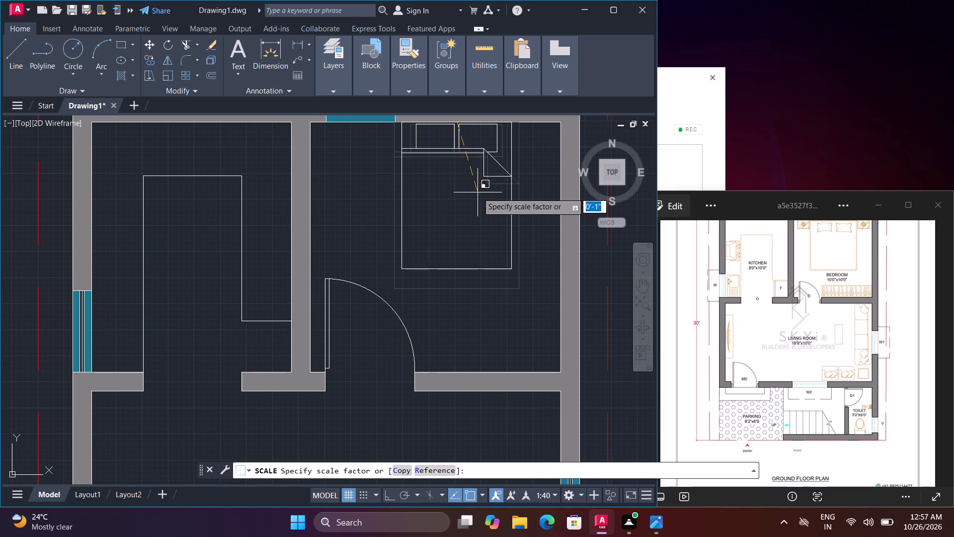
left_click(477, 192)
scroll(800, 293, "down", 2)
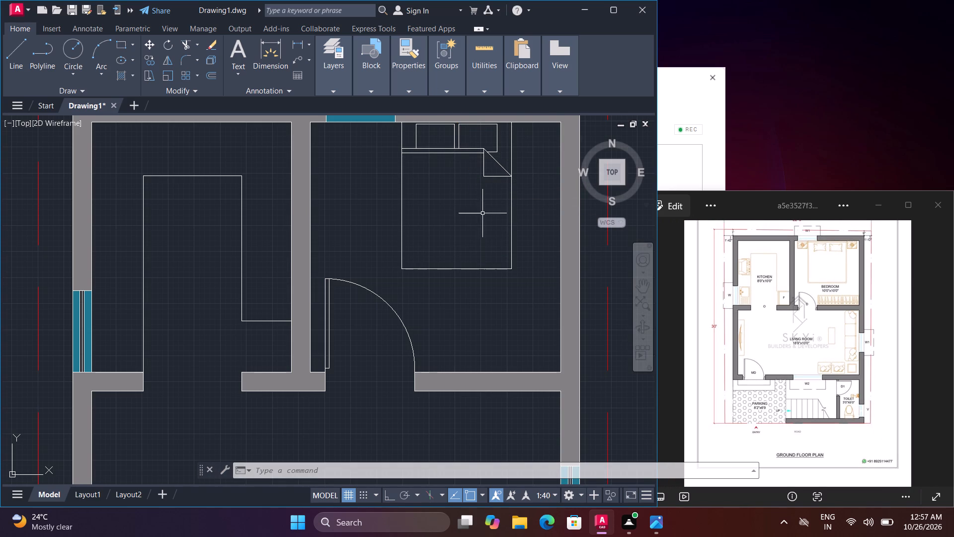
middle_click_drag(488, 223, 503, 263)
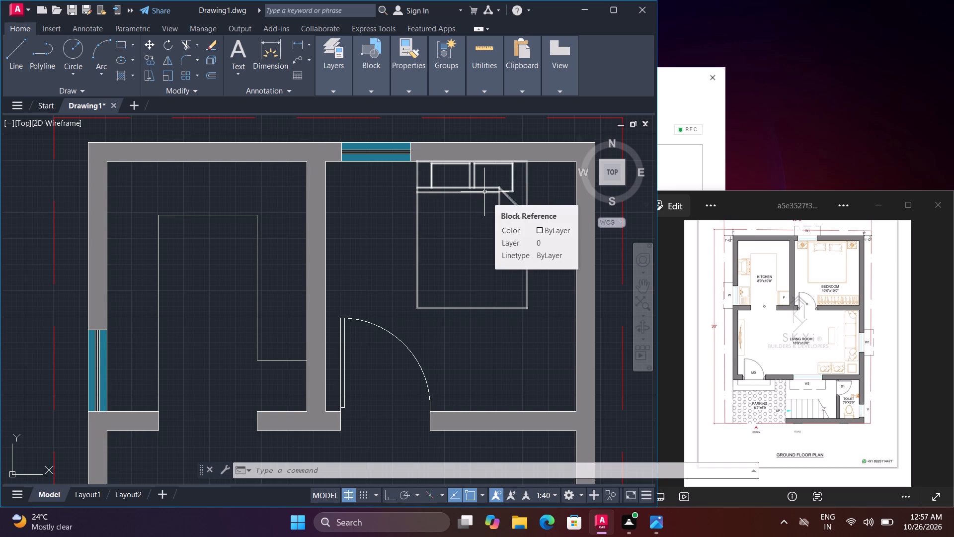
Narrow the bedroom door block by pulling its east width grip toward the hinge side.
left_click(430, 387)
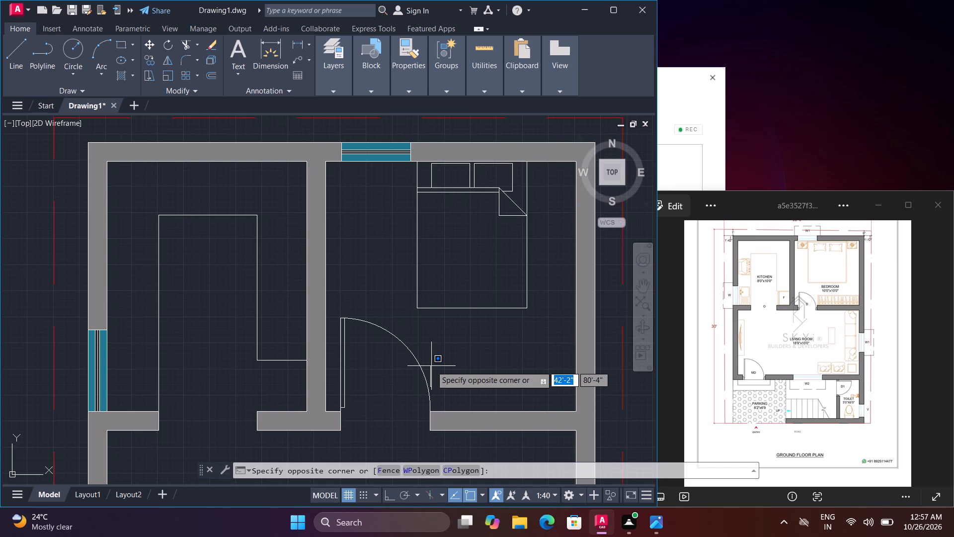
left_click(417, 365)
left_click(433, 408)
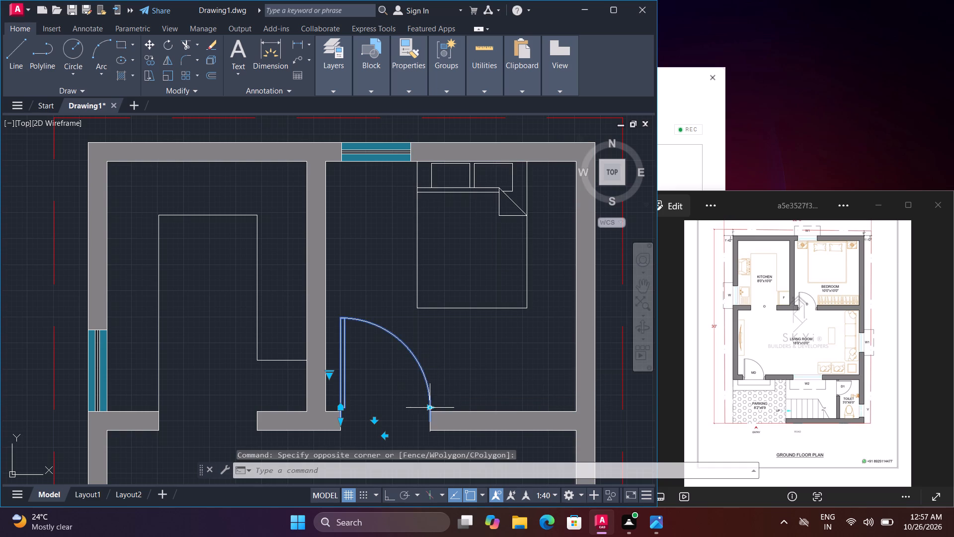
left_click(400, 407)
middle_click_drag(453, 366, 403, 288)
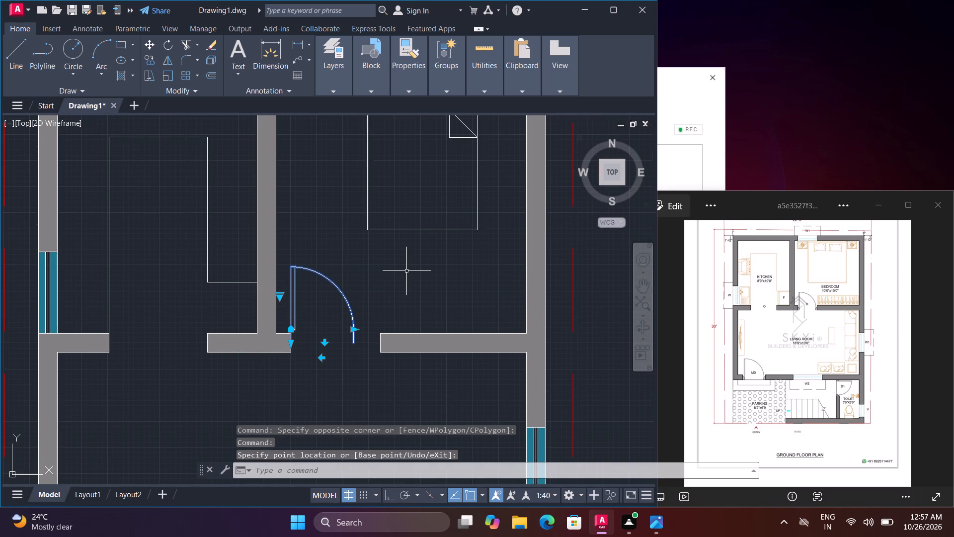
key("Escape")
Draw a vertical jamb line from the narrowed bedroom door's east end down past the wall's south face.
type("l")
key("space")
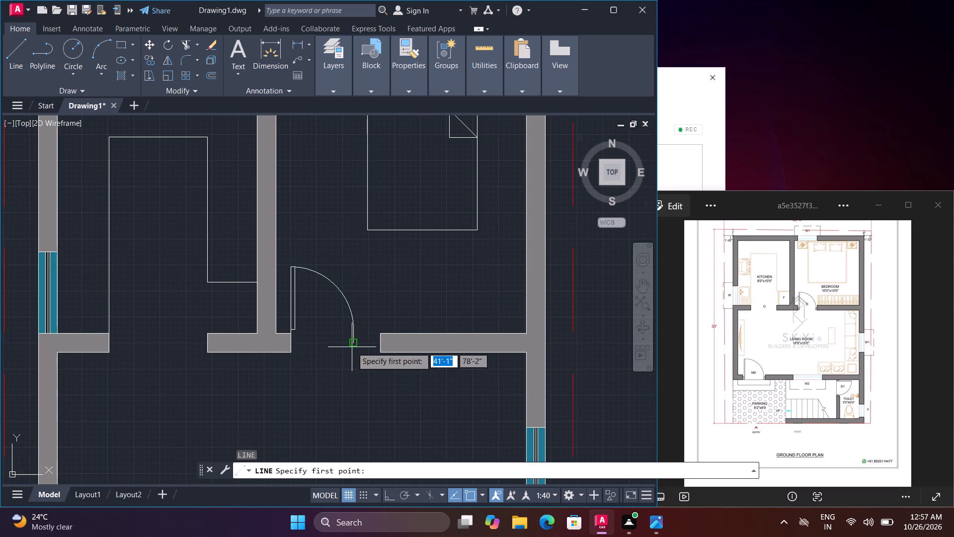
left_click(352, 346)
left_click(349, 378)
key("space")
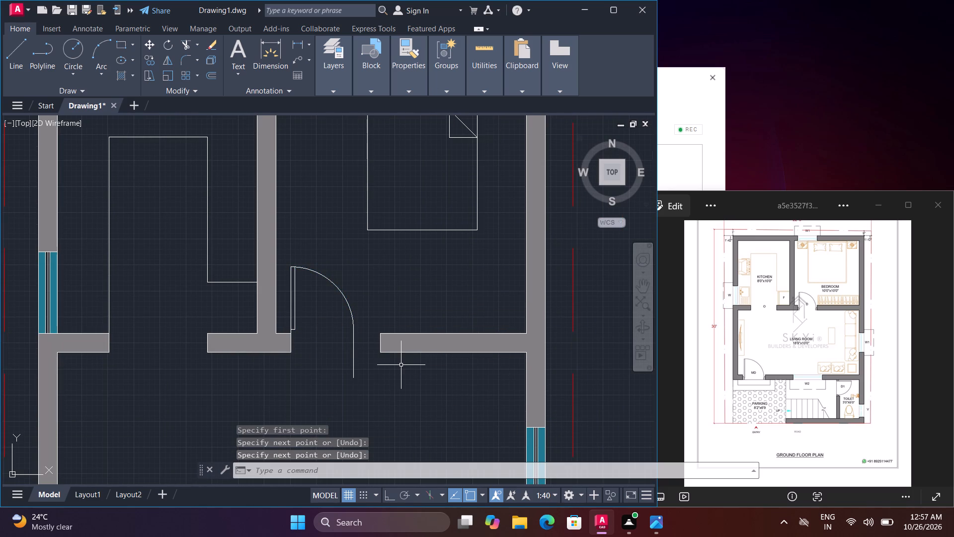
Extend both face lines of the wall east of the bedroom door westward to the new jamb.
type("ex")
key("space")
left_click_drag(401, 365, 402, 348)
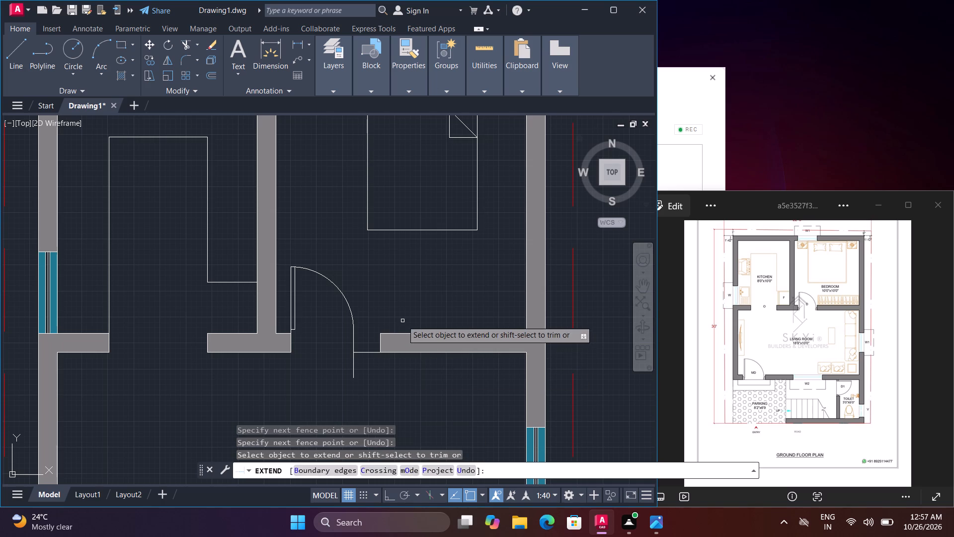
left_click(402, 319)
left_click(400, 373)
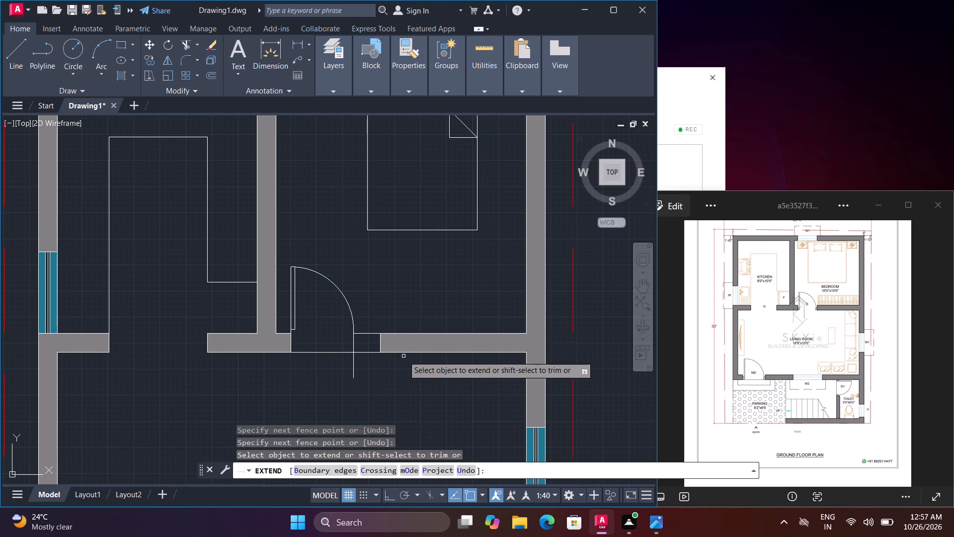
key("Escape")
Trim the excess lines across the bedroom door opening and below the wall, and remove the old east jamb line.
type("tr")
key("space")
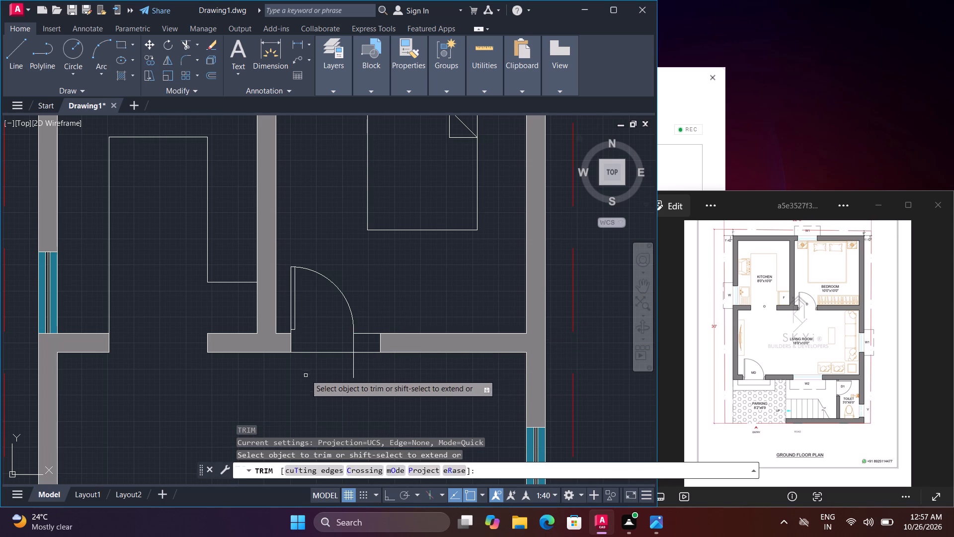
left_click(309, 344)
left_click(359, 369)
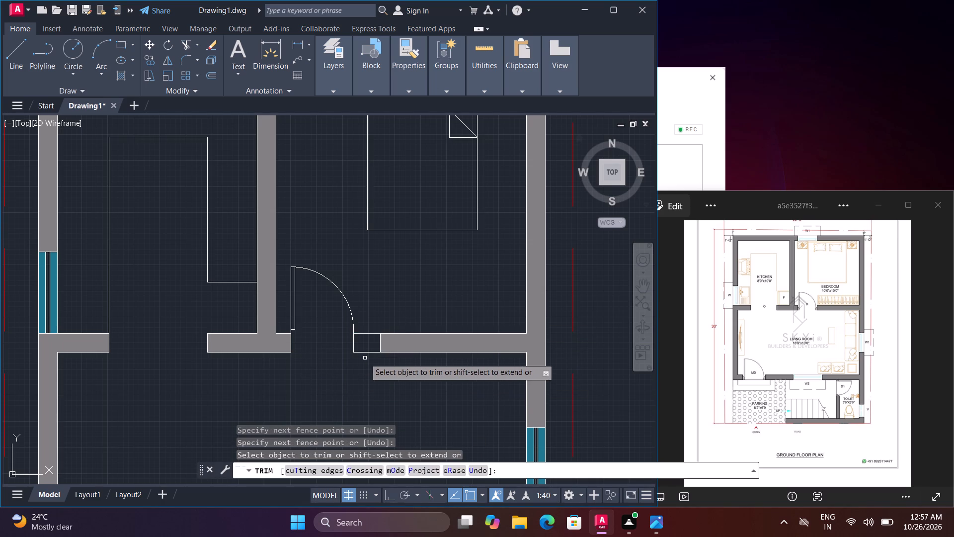
left_click(379, 341)
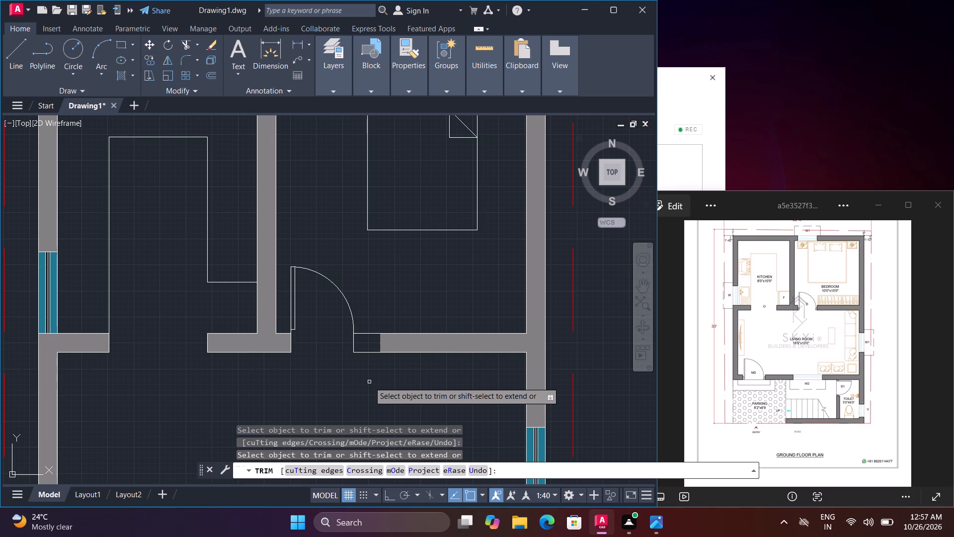
key("Escape")
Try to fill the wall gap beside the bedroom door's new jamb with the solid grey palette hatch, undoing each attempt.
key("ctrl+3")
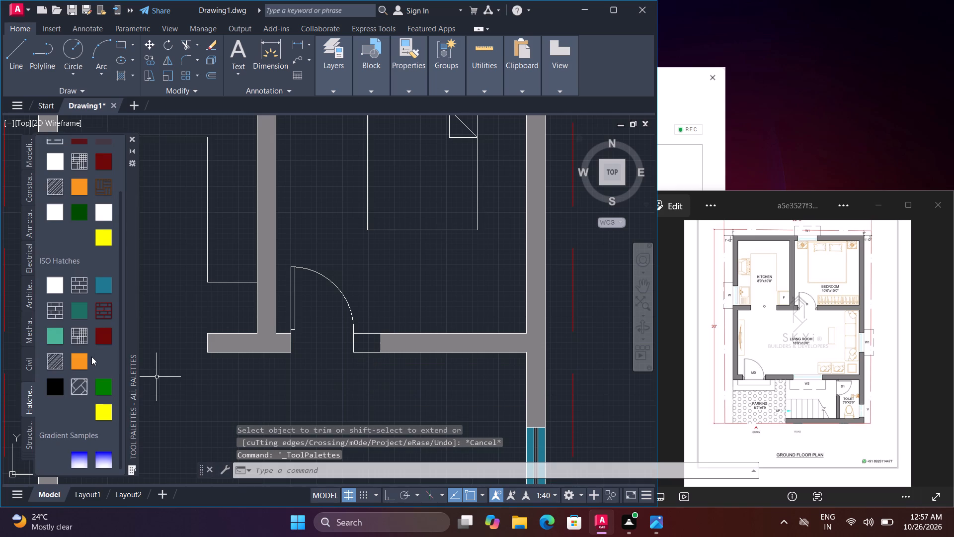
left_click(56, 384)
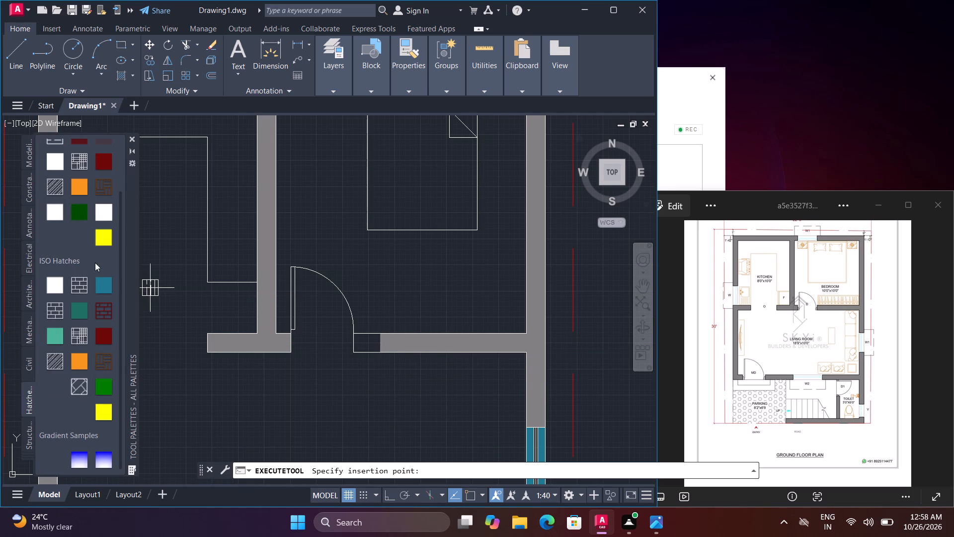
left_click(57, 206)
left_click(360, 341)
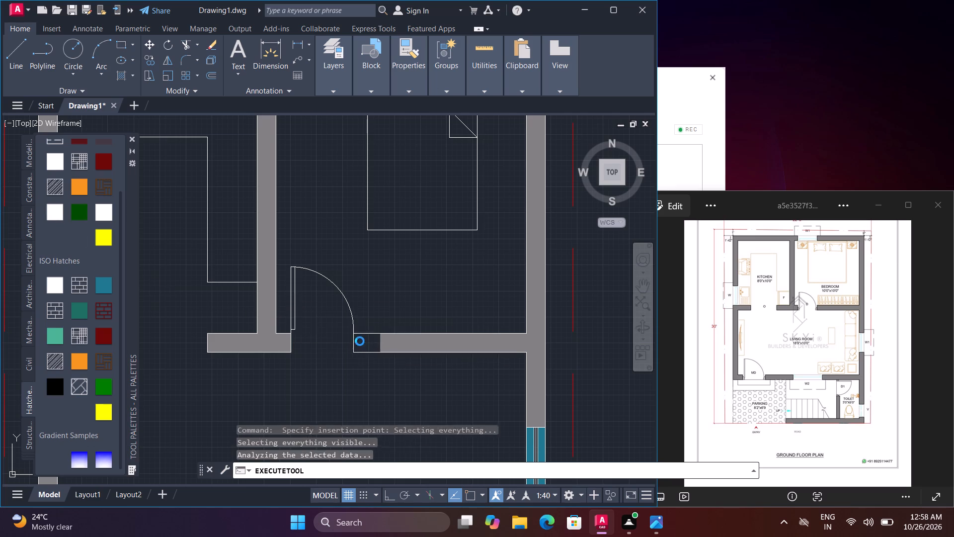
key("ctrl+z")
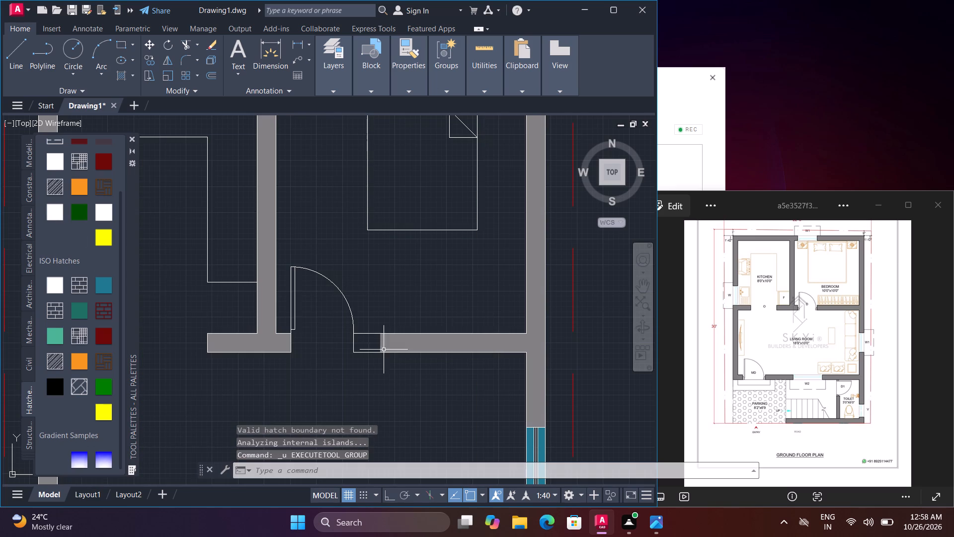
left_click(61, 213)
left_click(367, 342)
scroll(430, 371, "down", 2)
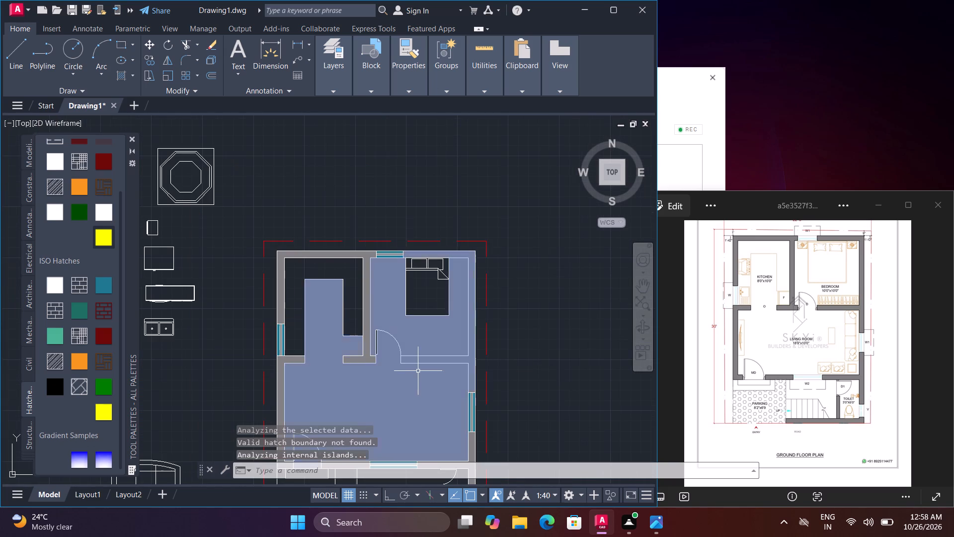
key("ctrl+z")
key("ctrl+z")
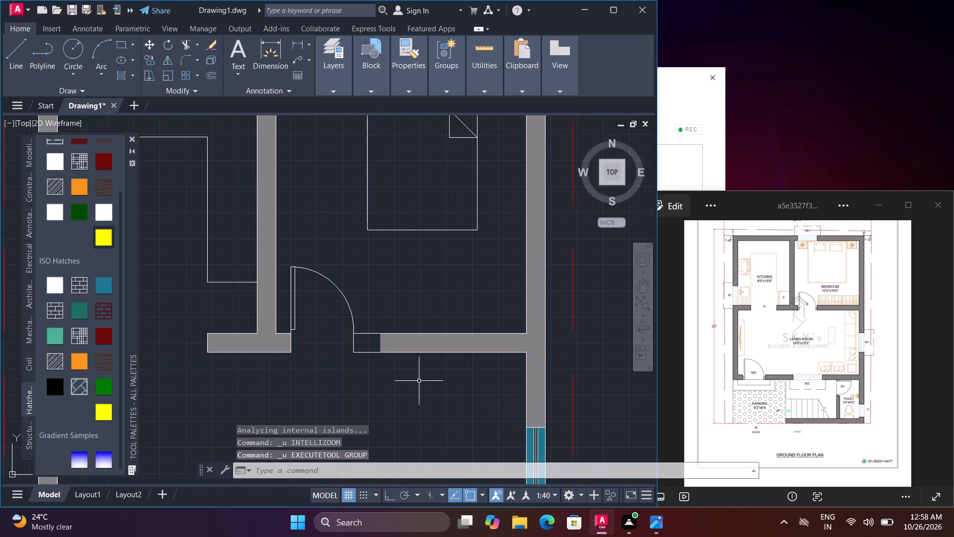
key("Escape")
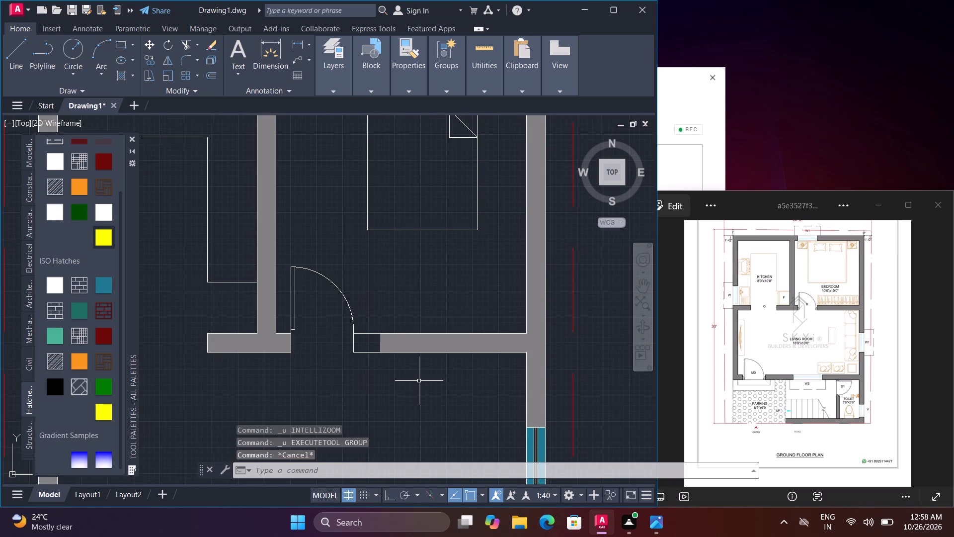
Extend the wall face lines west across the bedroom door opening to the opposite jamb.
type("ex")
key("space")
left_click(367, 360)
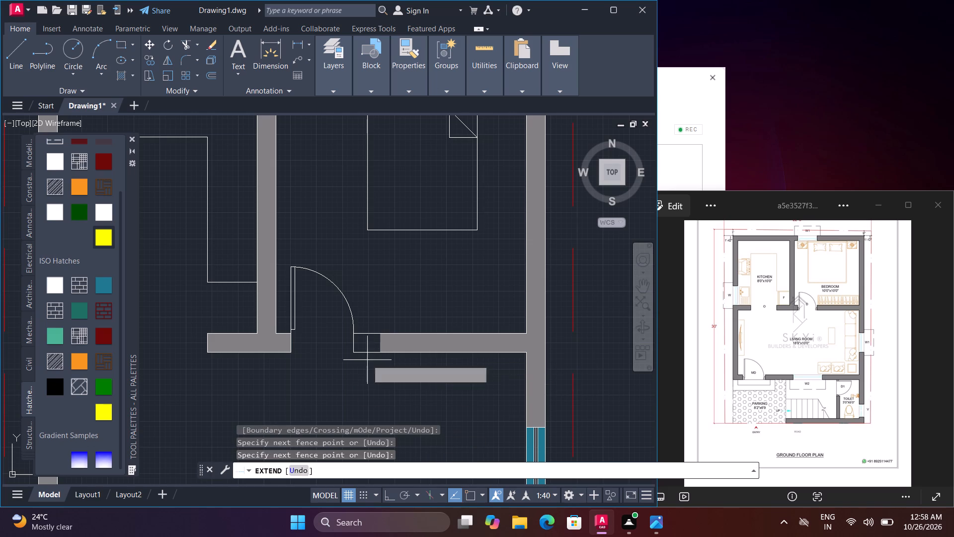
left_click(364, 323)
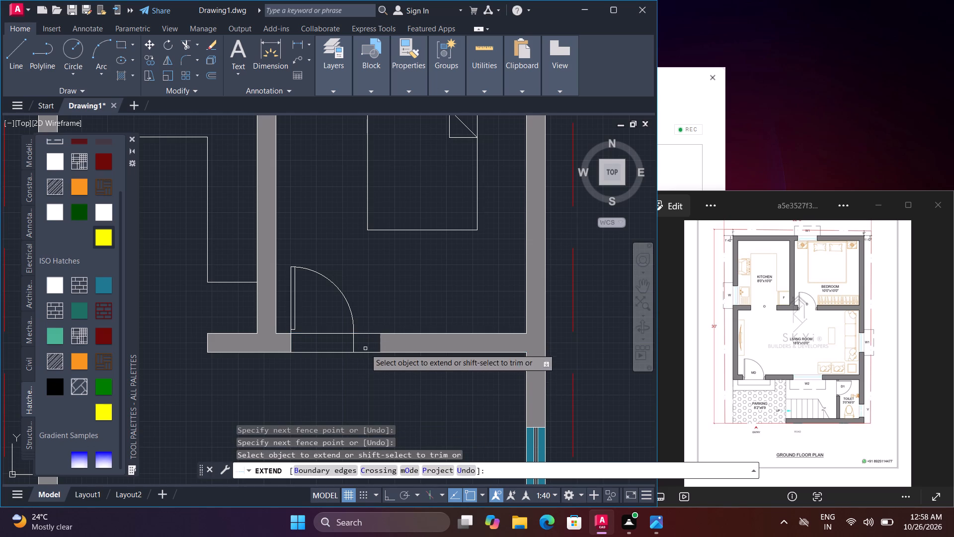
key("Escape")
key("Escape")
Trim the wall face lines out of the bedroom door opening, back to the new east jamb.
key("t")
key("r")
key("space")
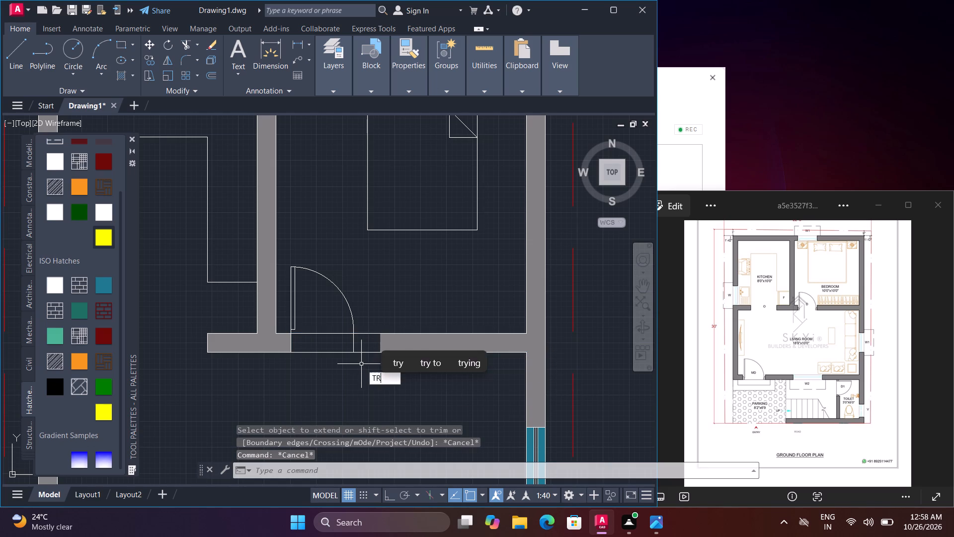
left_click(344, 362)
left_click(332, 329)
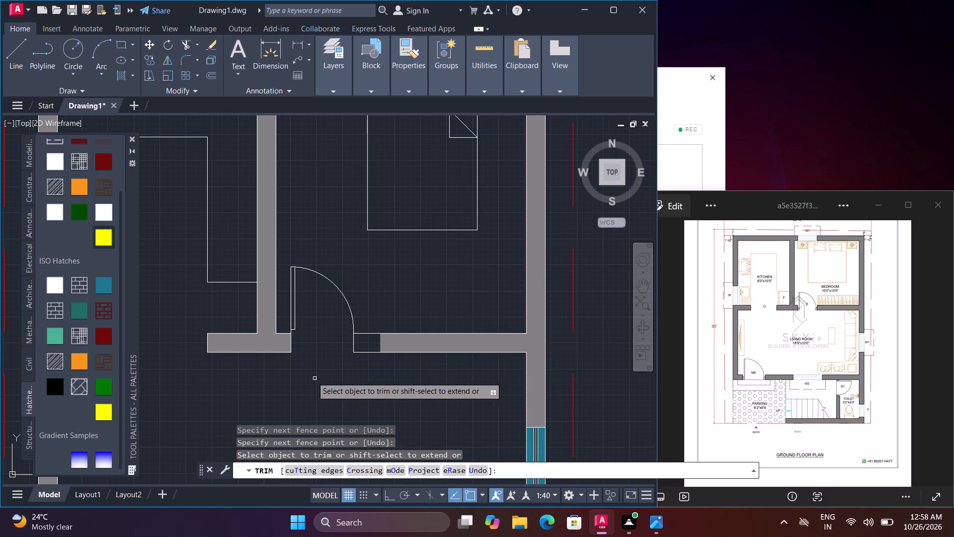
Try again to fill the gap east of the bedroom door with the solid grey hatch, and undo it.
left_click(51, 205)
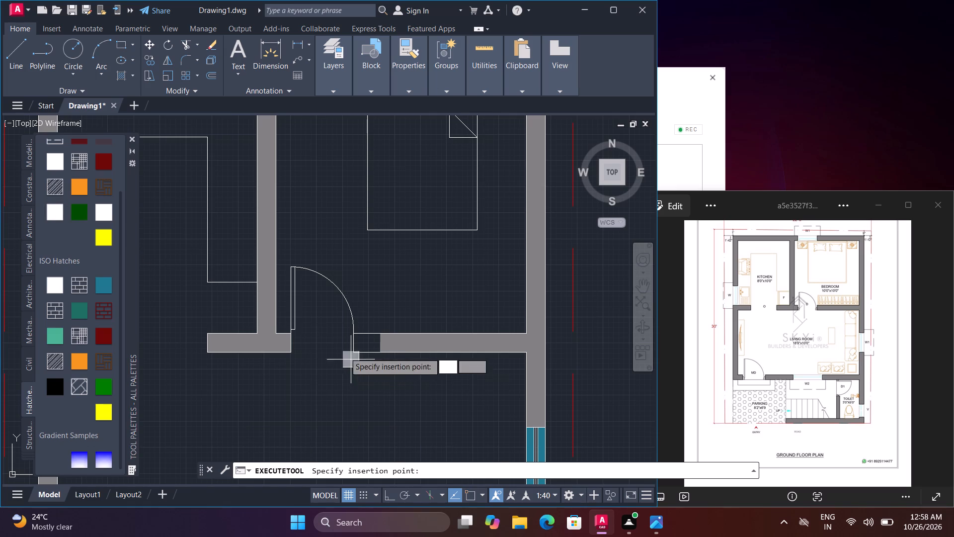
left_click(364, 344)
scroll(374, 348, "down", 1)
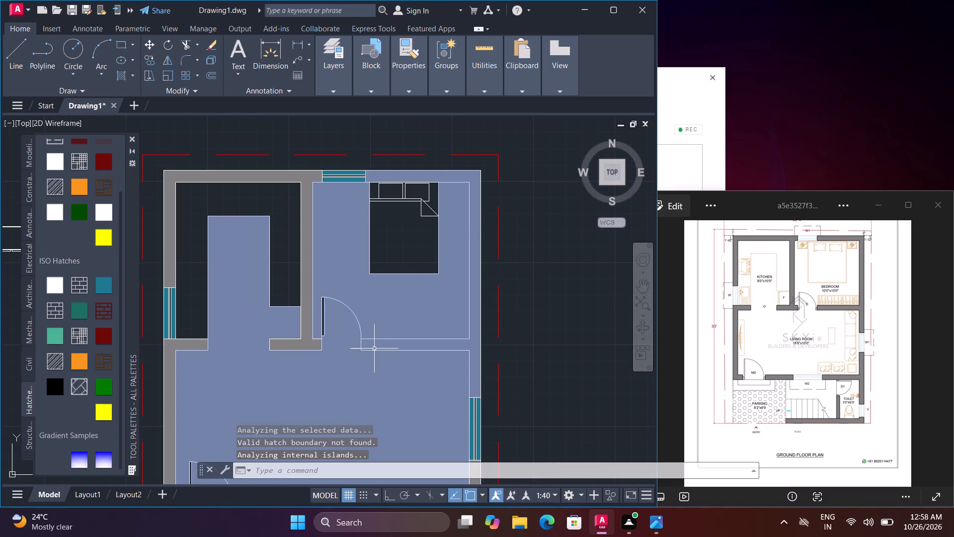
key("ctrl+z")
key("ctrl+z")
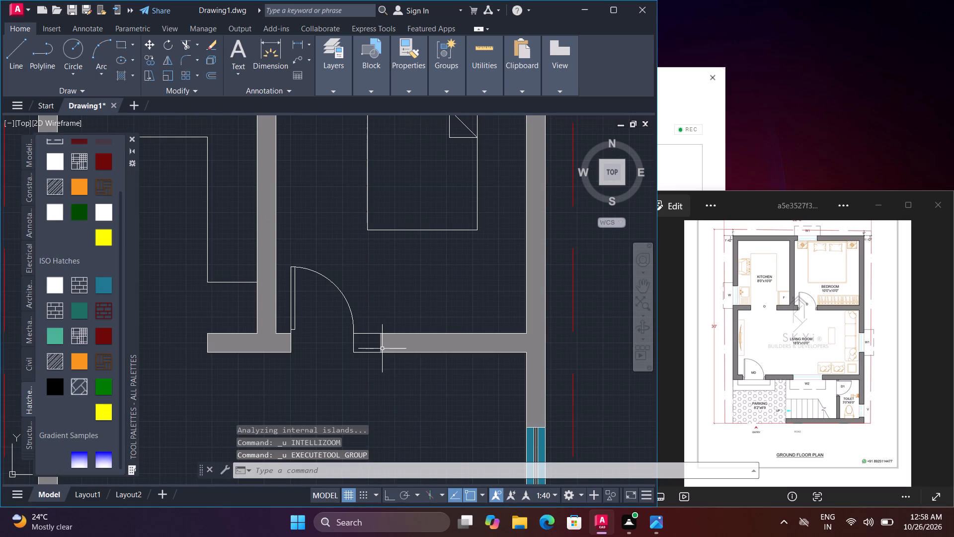
Delete the grey hatch filling the wall east of the bedroom door and the connected outer walls.
left_click(382, 349)
key("Delete")
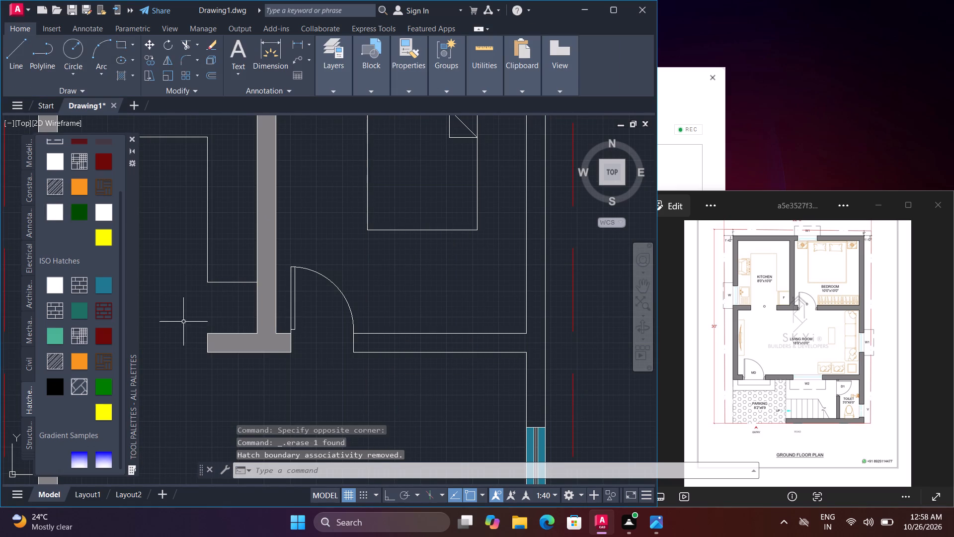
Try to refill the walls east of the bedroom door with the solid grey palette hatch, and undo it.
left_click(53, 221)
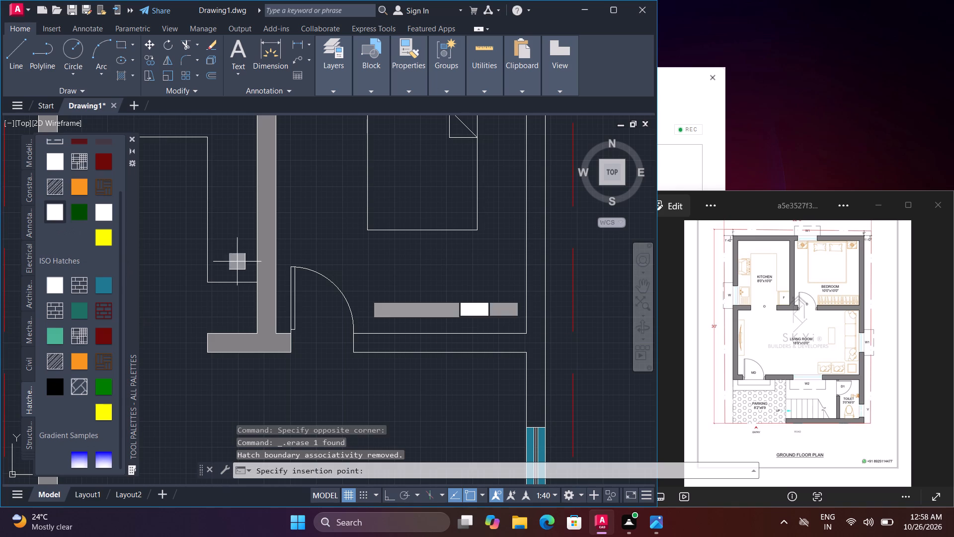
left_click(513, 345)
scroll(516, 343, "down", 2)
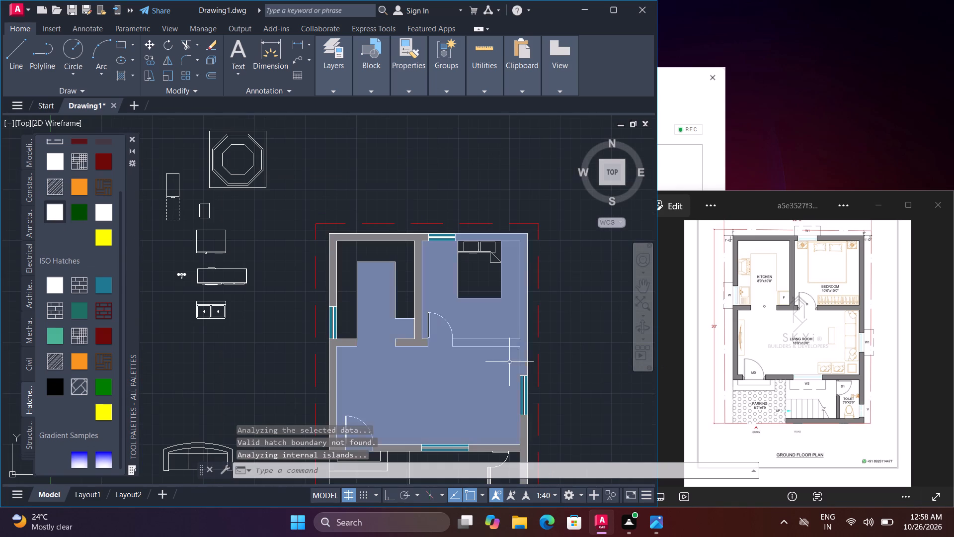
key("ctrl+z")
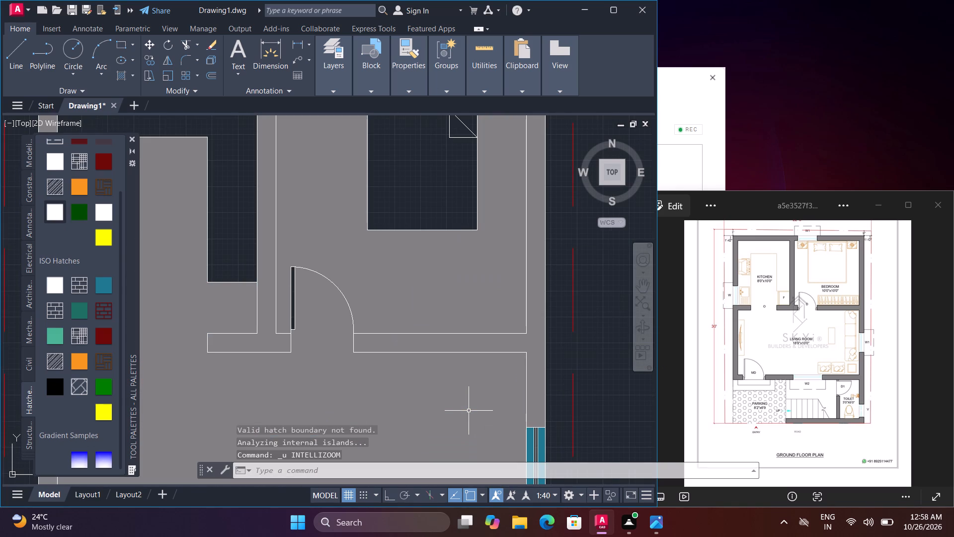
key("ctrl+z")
Draw a line about 1'-3" long down the bedroom door's east jamb, from the wall's north face past its south face.
scroll(350, 354, "up", 3)
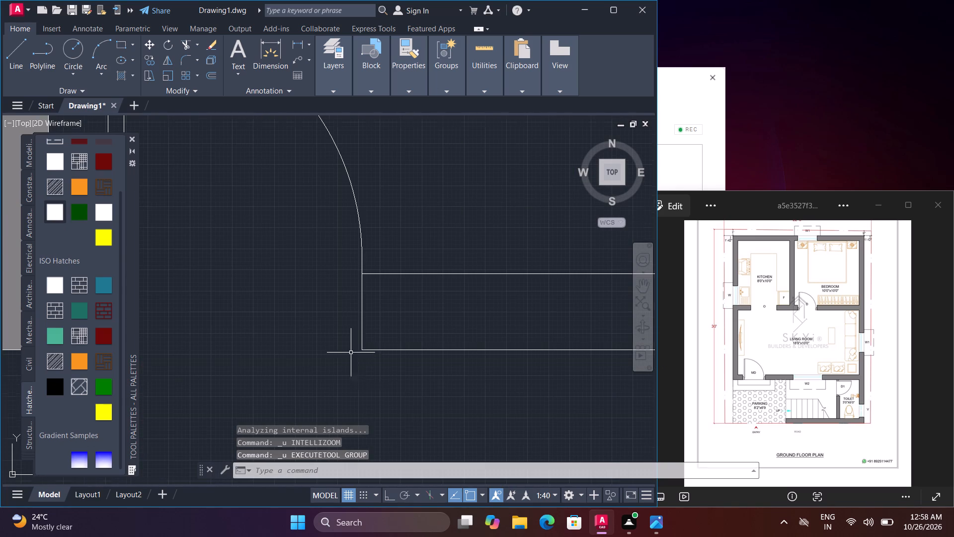
key("Escape")
type("l")
key("space")
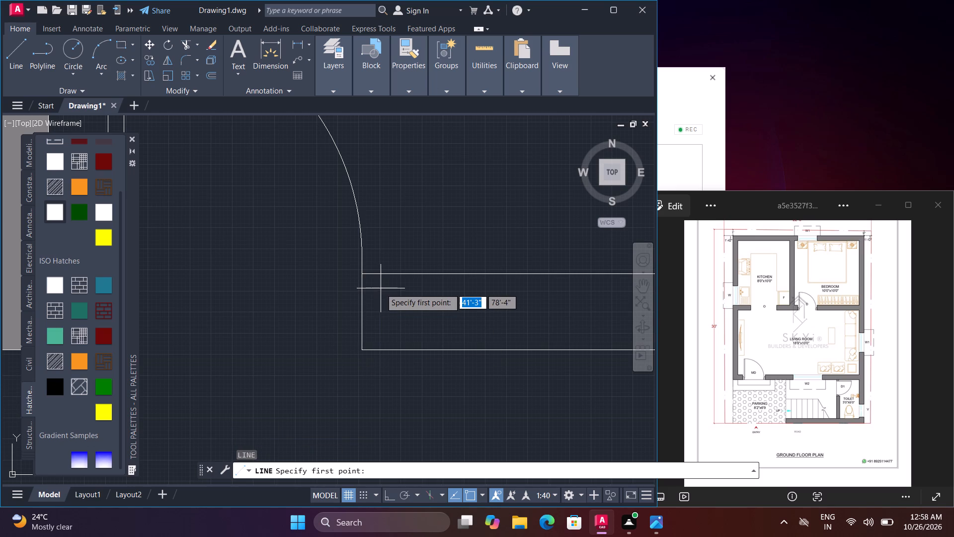
left_click(360, 276)
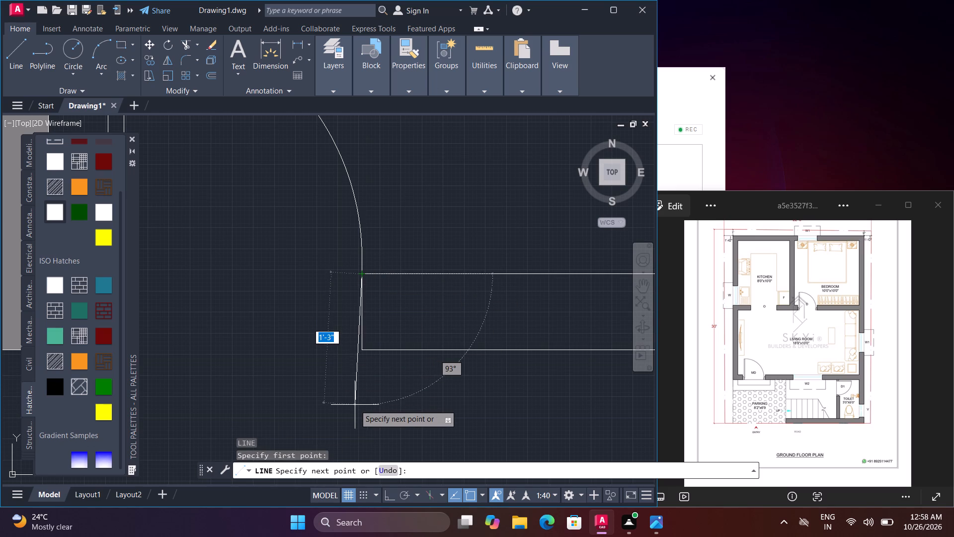
left_click(360, 410)
key("space")
scroll(367, 406, "down", 3)
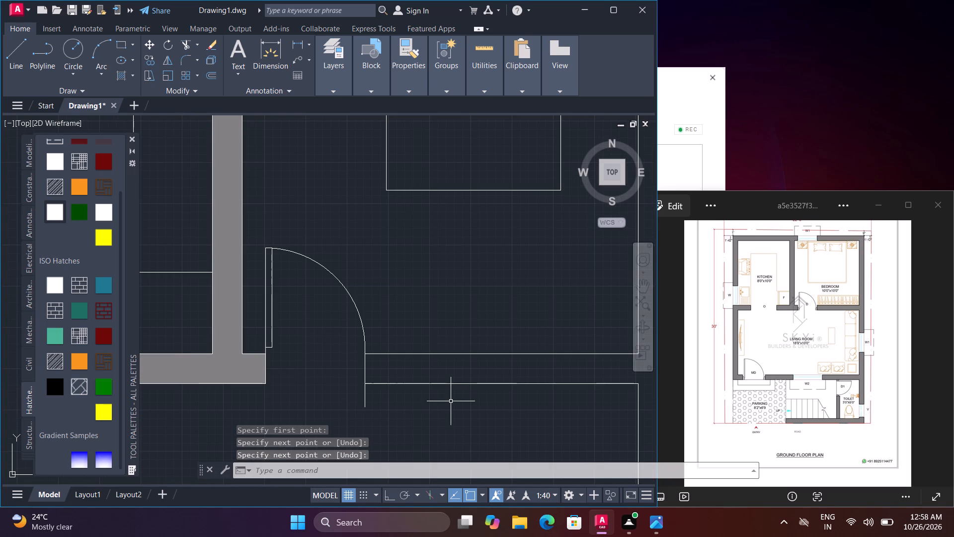
Draw lines from the door's east jamb eastward over the north and south faces of the bedroom's south wall.
key("space")
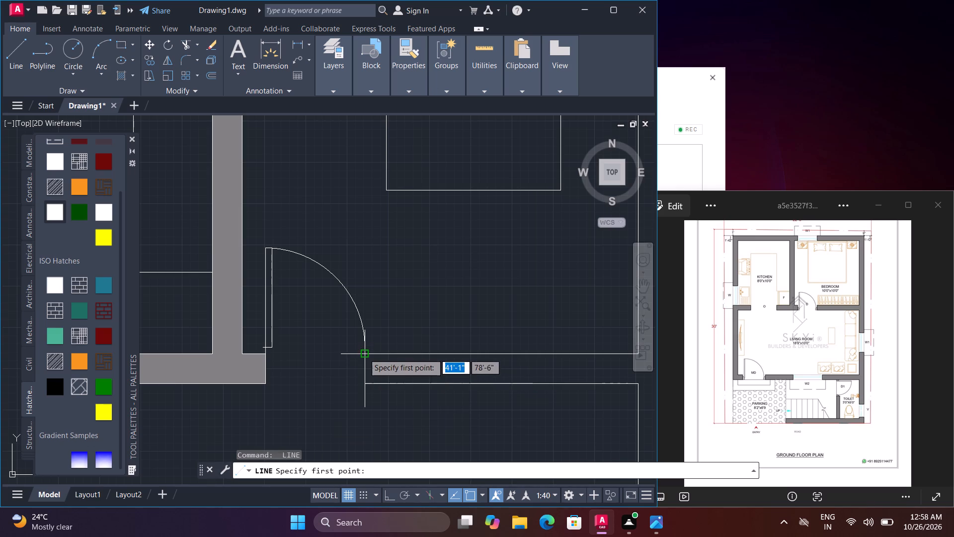
left_click(364, 354)
left_click(628, 355)
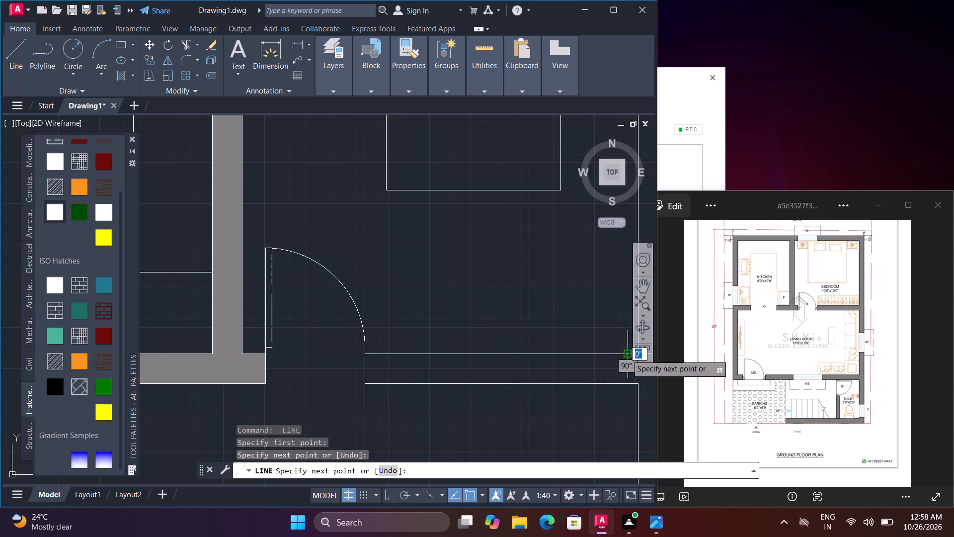
key("space")
key("space")
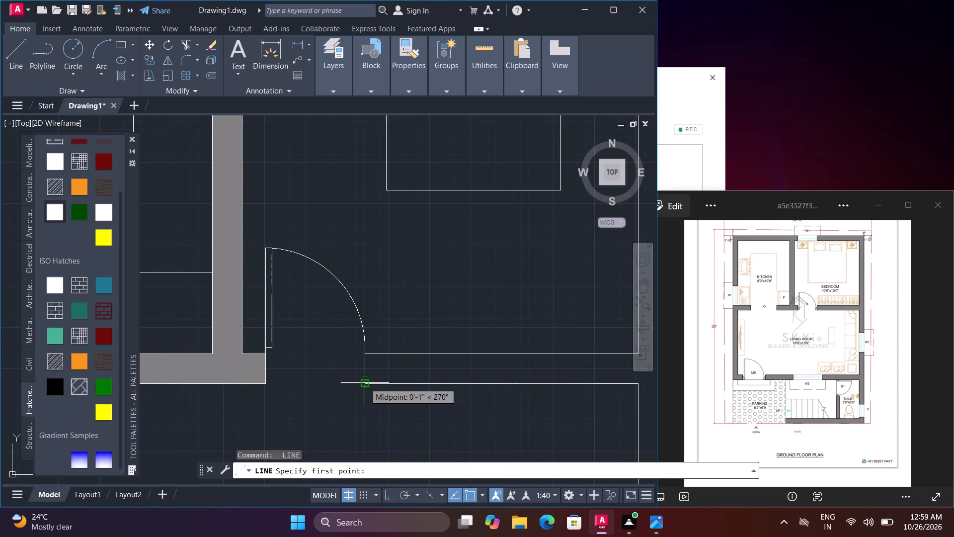
left_click(365, 385)
left_click(534, 384)
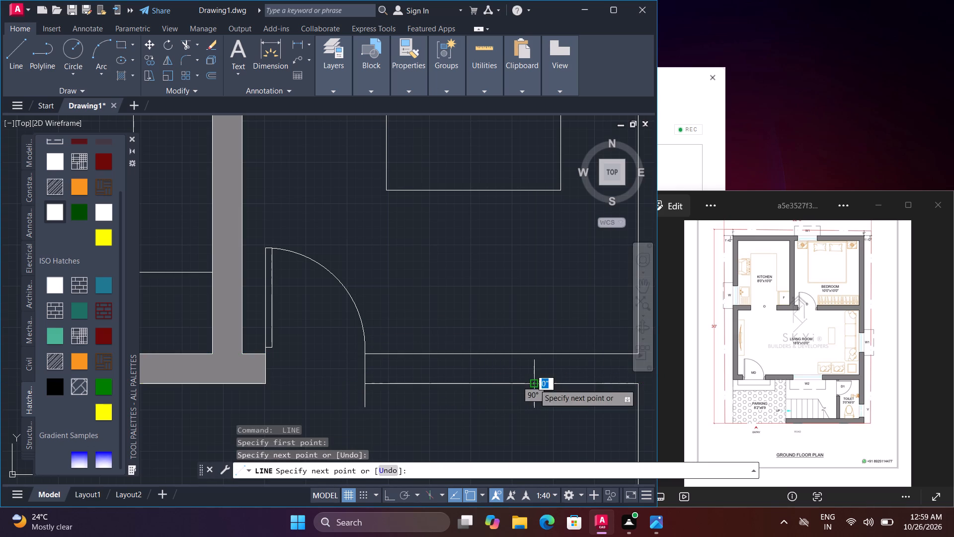
key("space")
Trim the jamb line's overhang beyond the south face of the bedroom wall.
type("tr")
key("space")
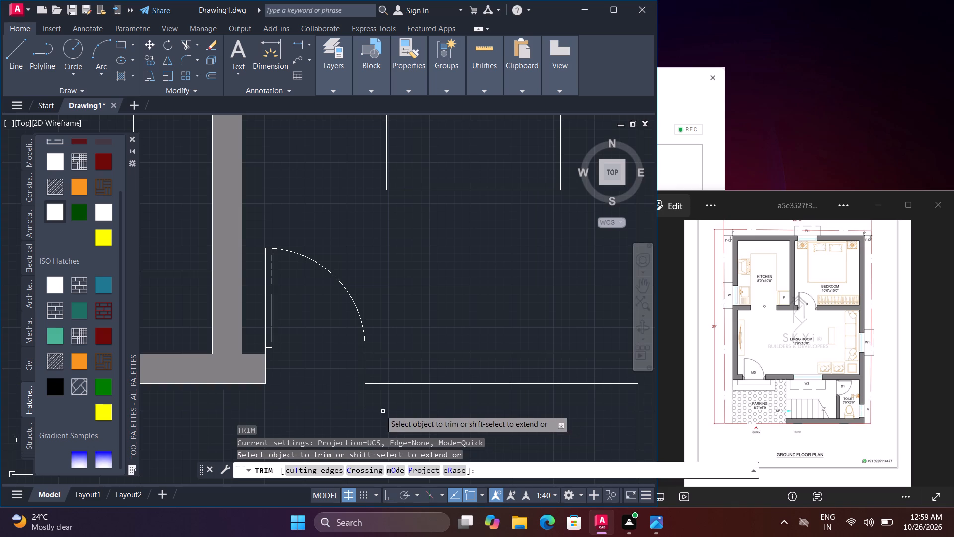
left_click(364, 392)
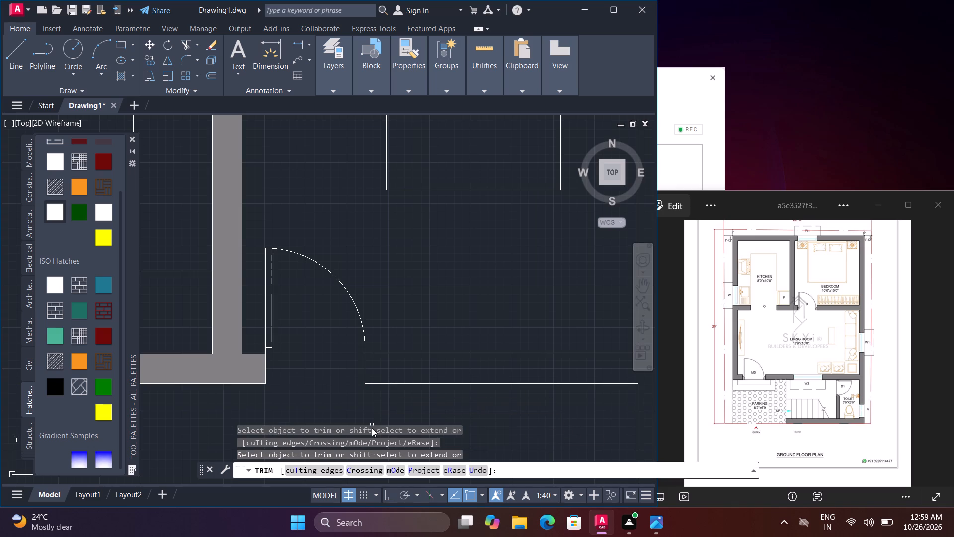
Fill the wall east of the bedroom door with the solid grey palette hatch.
left_click(55, 204)
left_click(392, 369)
scroll(406, 375, "down", 1)
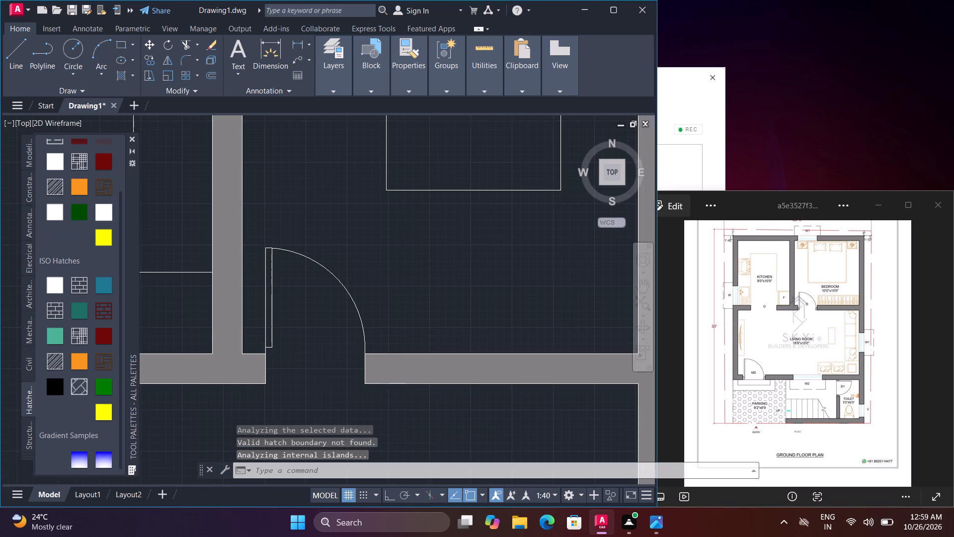
Scale the bedroom's double bed up slightly, using the middle of its headboard edge at the north wall as base point.
scroll(407, 376, "down", 2)
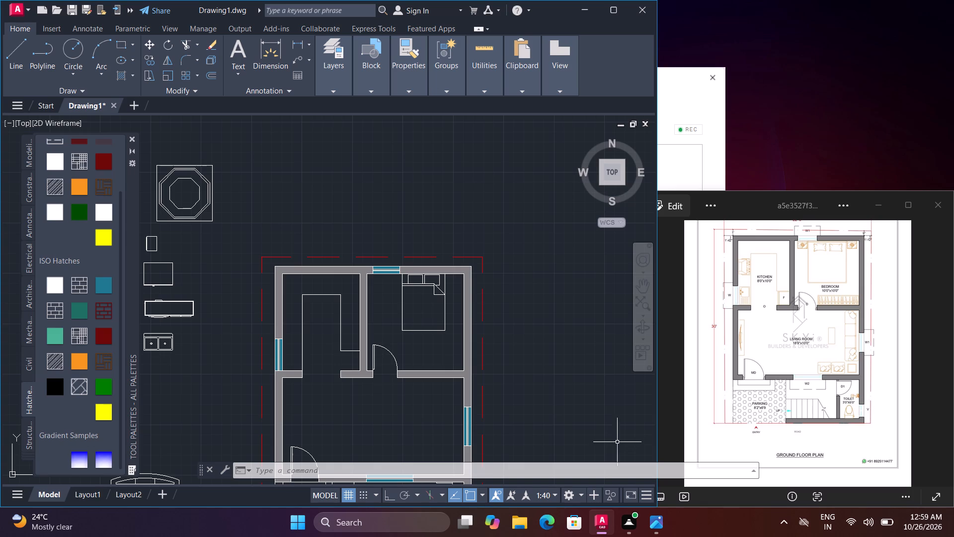
middle_click_drag(576, 342, 604, 244)
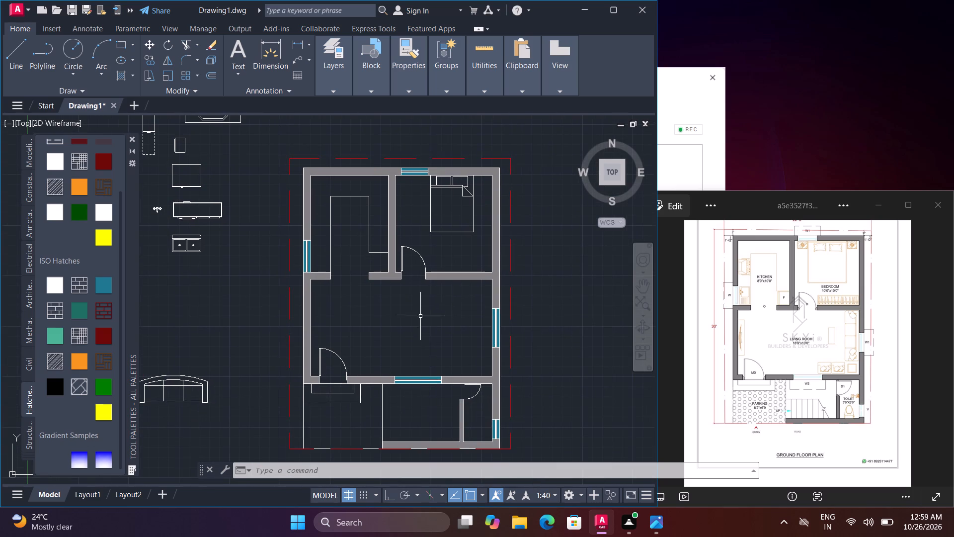
middle_click_drag(454, 248, 467, 320)
scroll(466, 273, "up", 3)
scroll(467, 270, "down", 1)
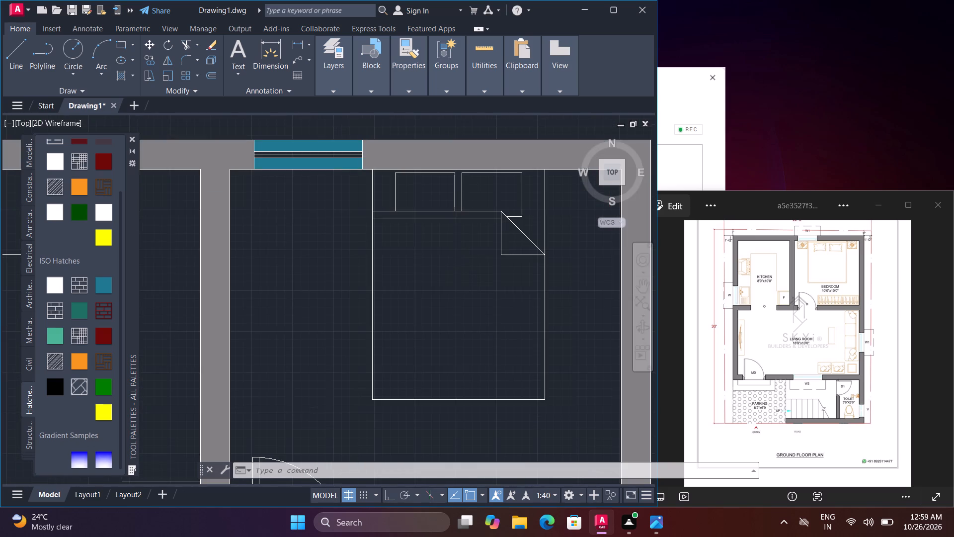
scroll(467, 270, "down", 2)
type("sc")
key("space")
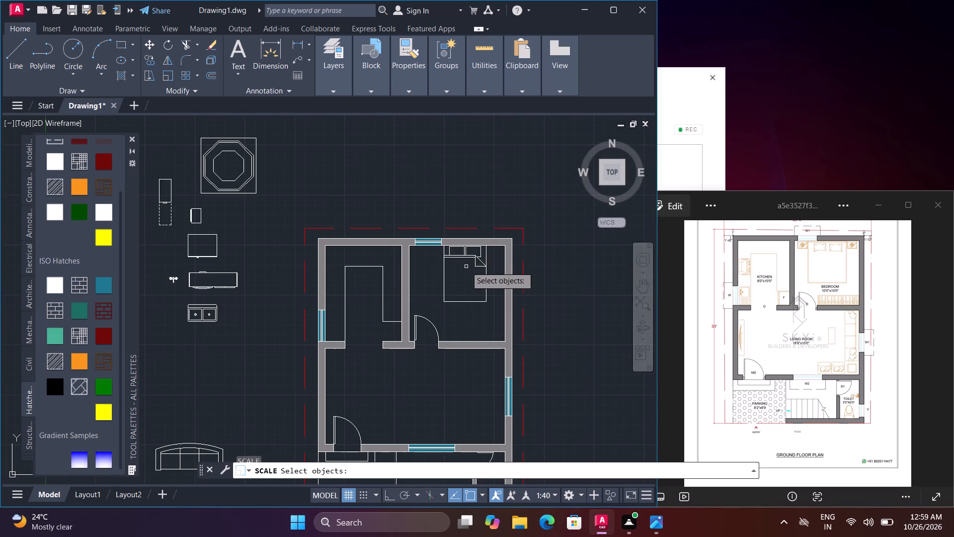
left_click(466, 257)
key("space")
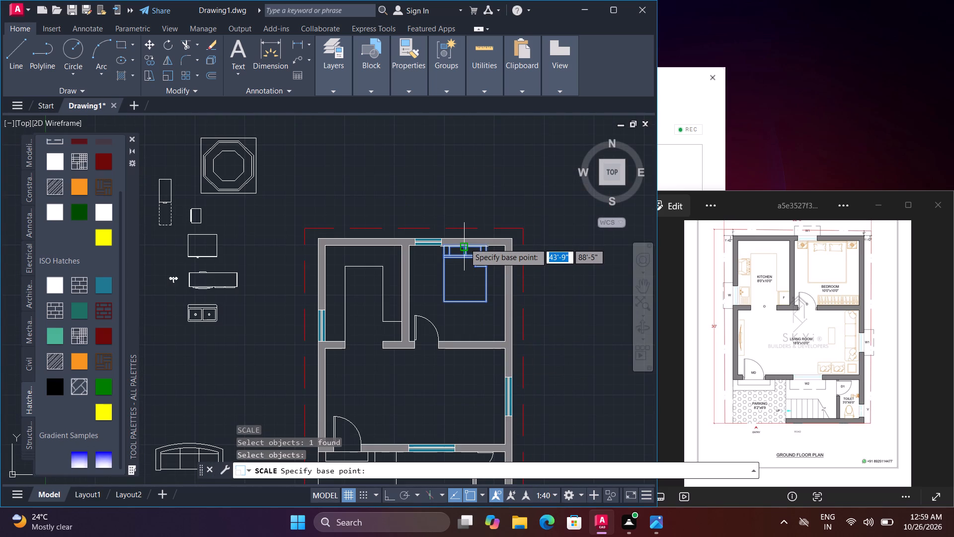
left_click(467, 243)
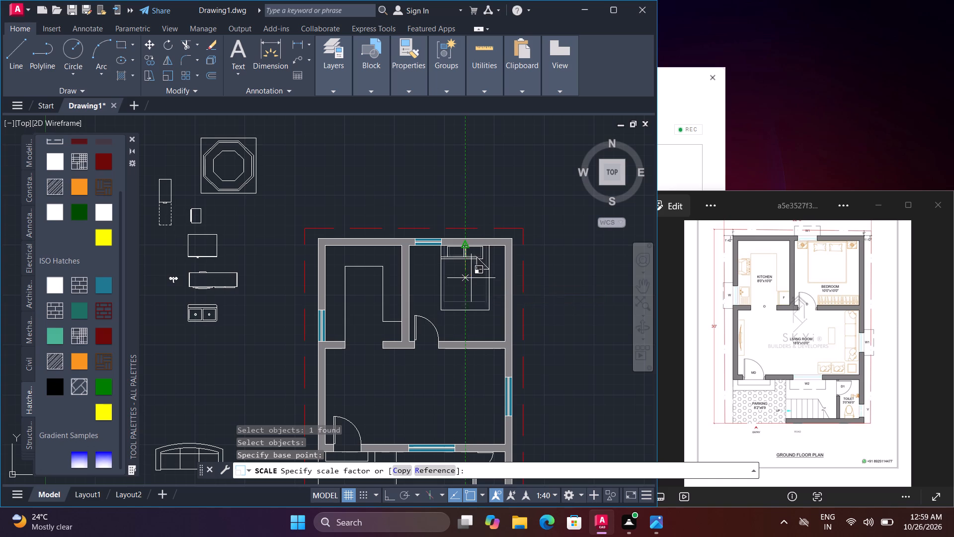
left_click(469, 278)
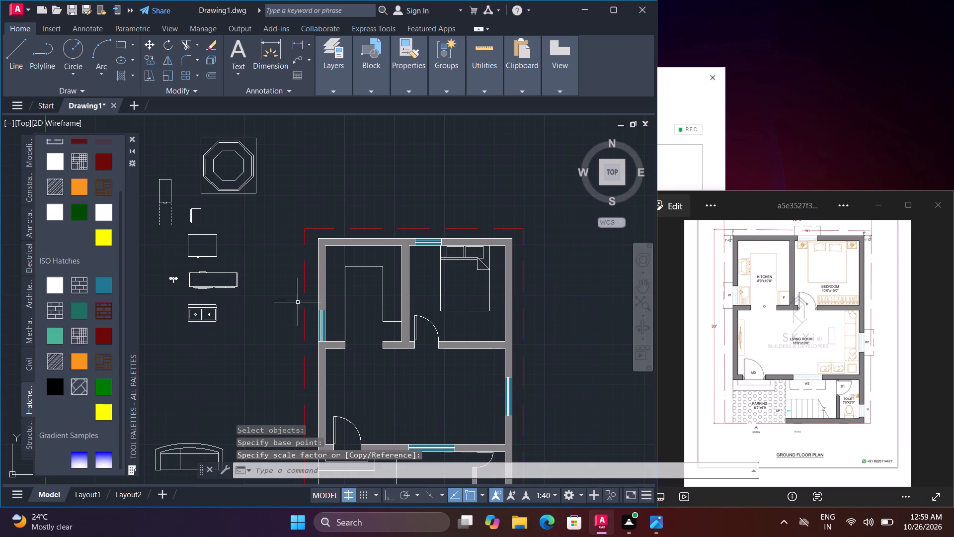
Scale the octagonal table block outside the plan down towards bedside-table size from its southwest corner.
left_click(212, 182)
type("sc")
key("space")
left_click(199, 195)
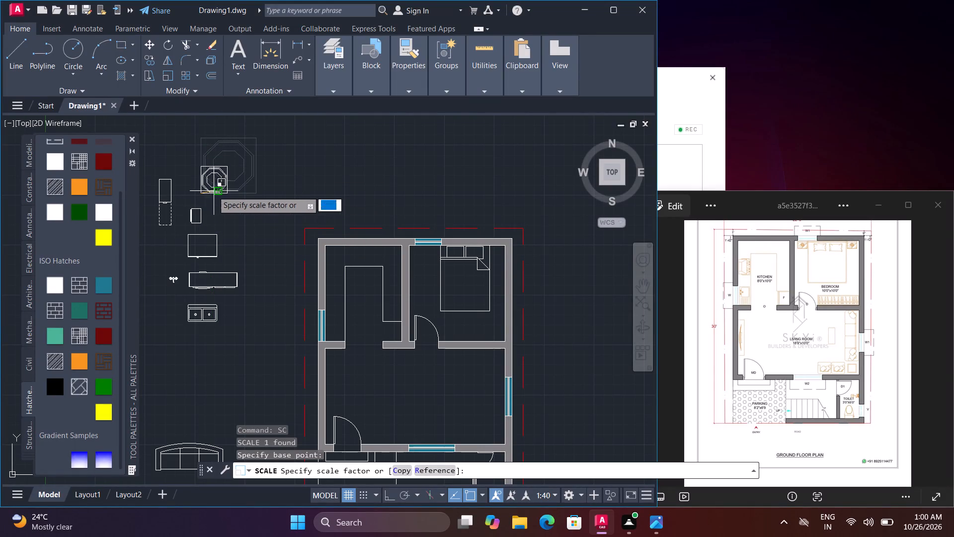
scroll(213, 198, "up", 2)
scroll(213, 205, "down", 1)
middle_click_drag(216, 210, 228, 265)
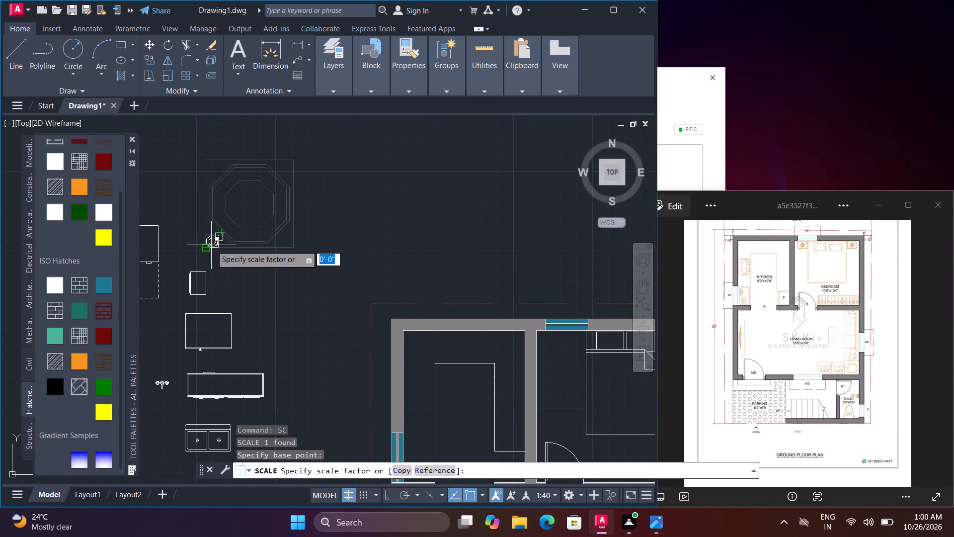
left_click(217, 245)
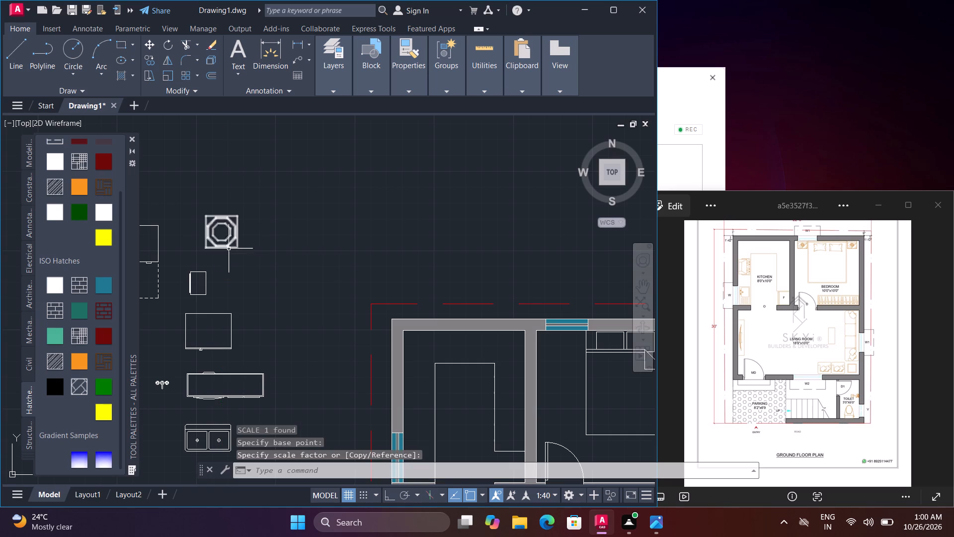
Move the reduced octagonal table against the bedroom's north wall, with its northeast corner at the bed's northwest corner.
type("m")
key("space")
left_click(236, 250)
key("space")
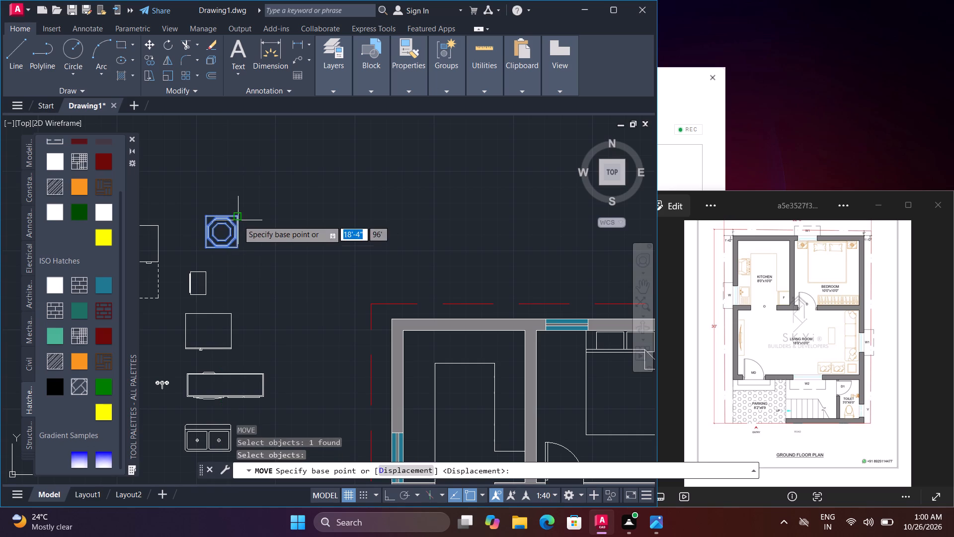
left_click(238, 219)
middle_click_drag(570, 341, 541, 323)
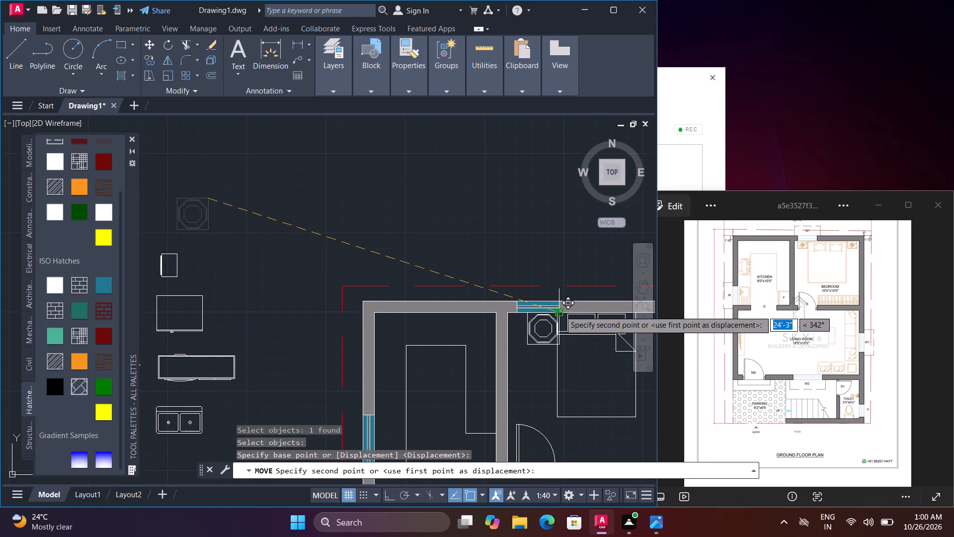
scroll(554, 312, "up", 2)
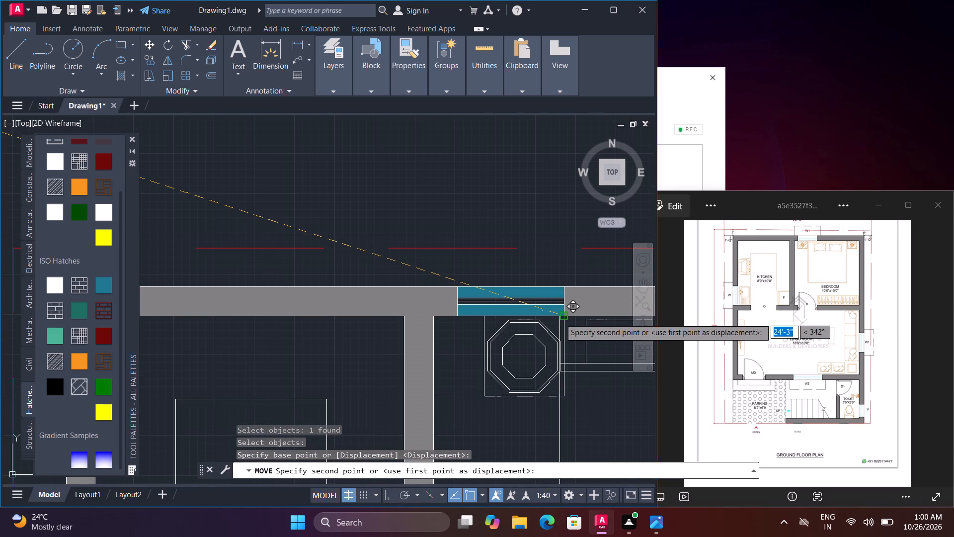
left_click(558, 318)
scroll(566, 382, "down", 1)
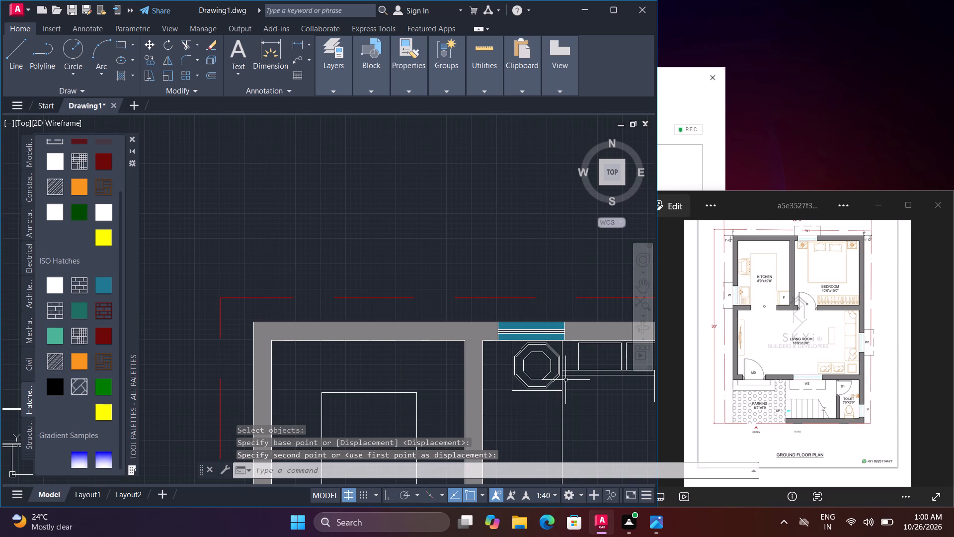
Scale the bedside table down further from its northeast corner, keeping it against the bed and north wall.
type("sc")
key("space")
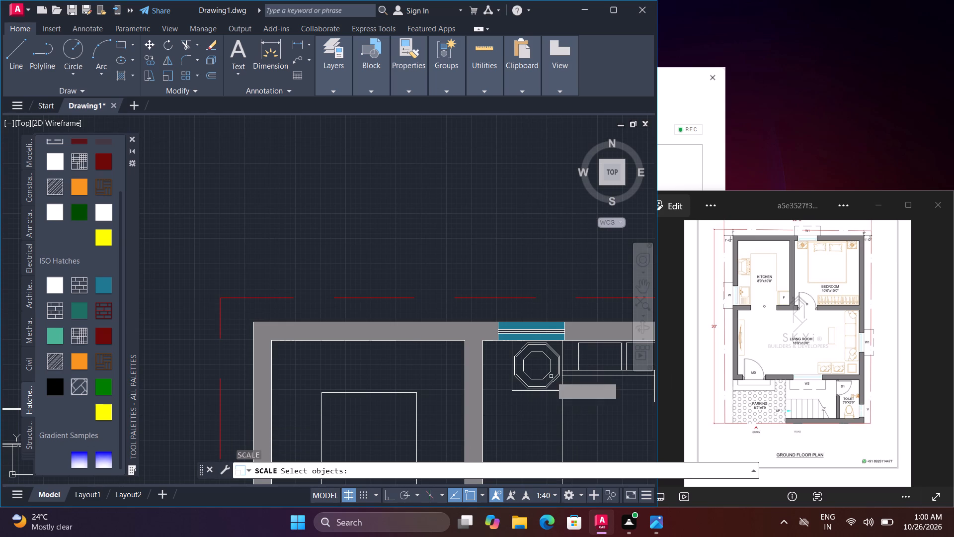
left_click(548, 376)
key("space")
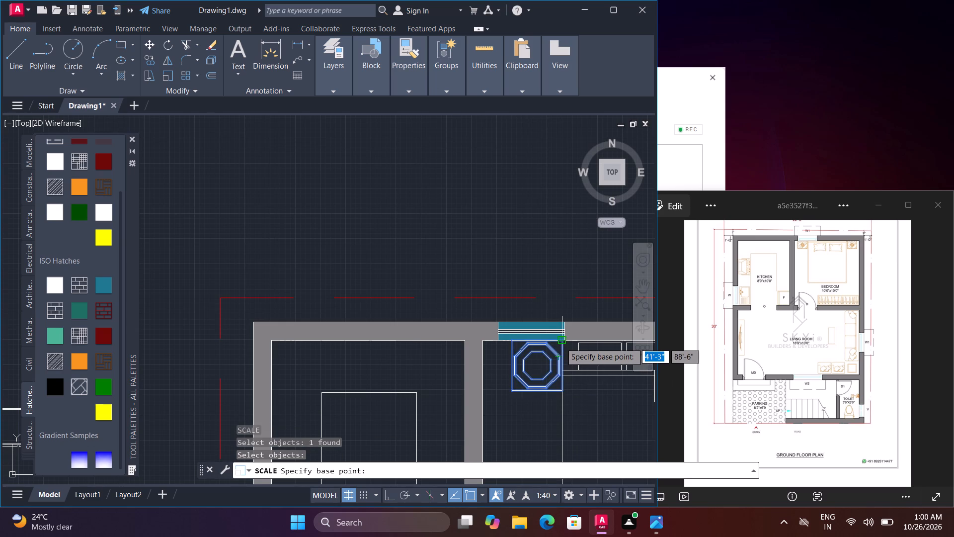
left_click(560, 343)
left_click(555, 356)
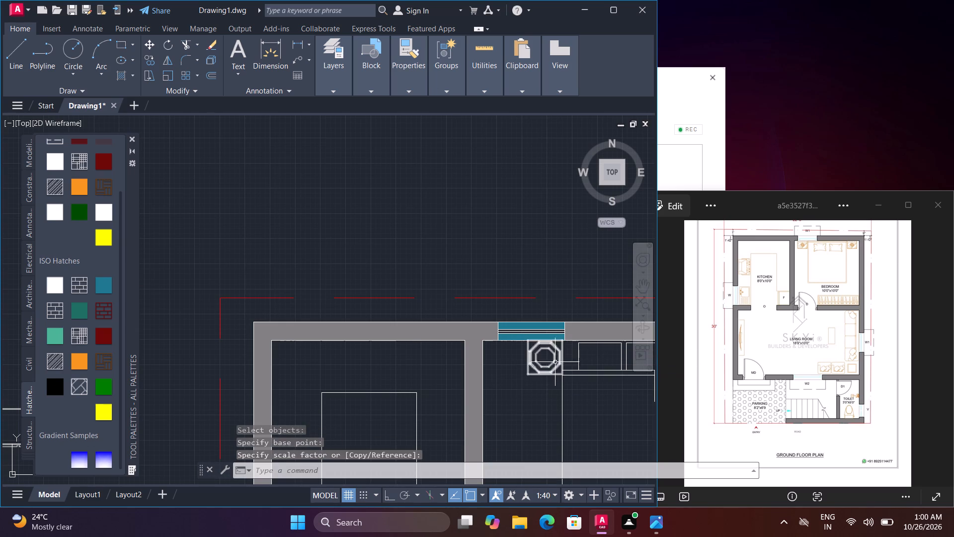
Copy the octagonal bedside table to the other side of the bed, its northwest corner at the bed's northeast corner on the north wall.
key("c")
type("o")
key("space")
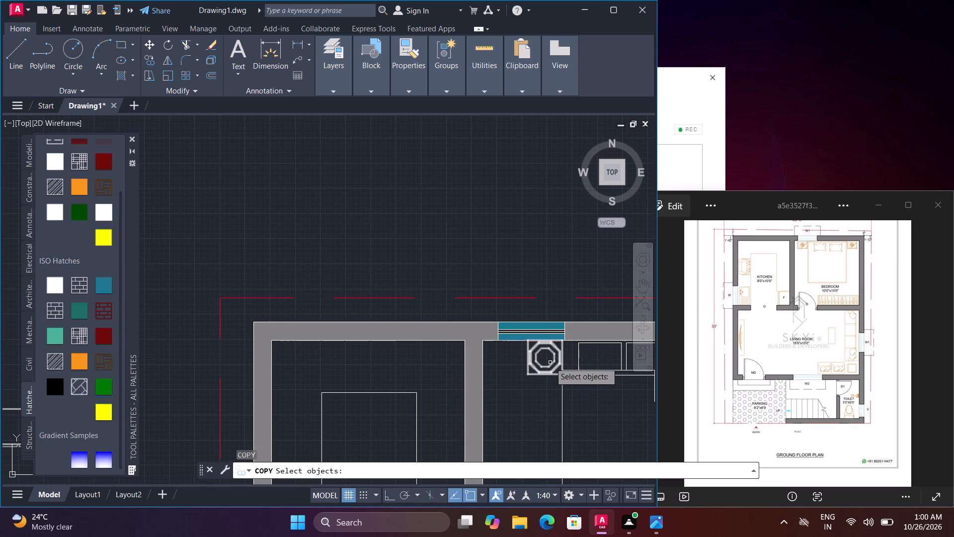
left_click(527, 346)
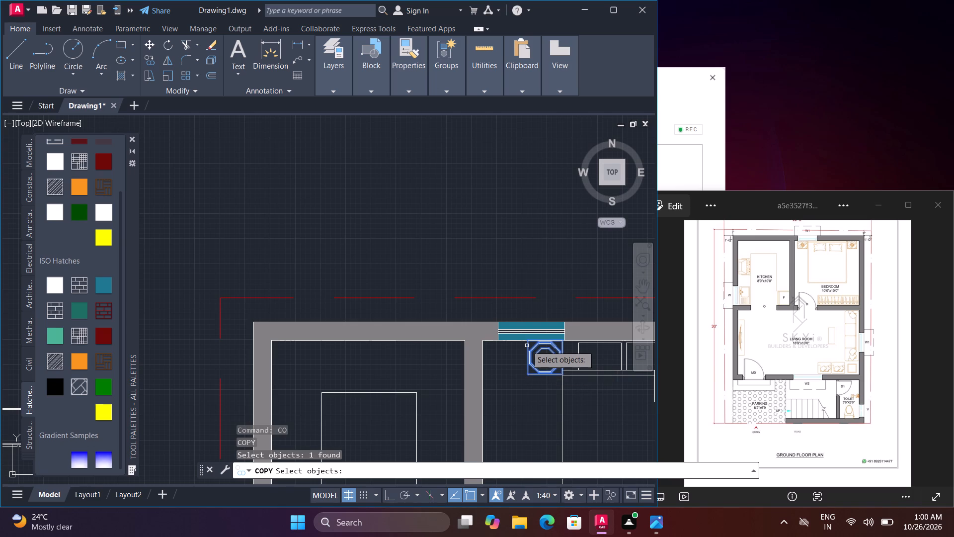
key("space")
left_click(527, 343)
middle_click_drag(559, 374, 305, 312)
middle_click(305, 312)
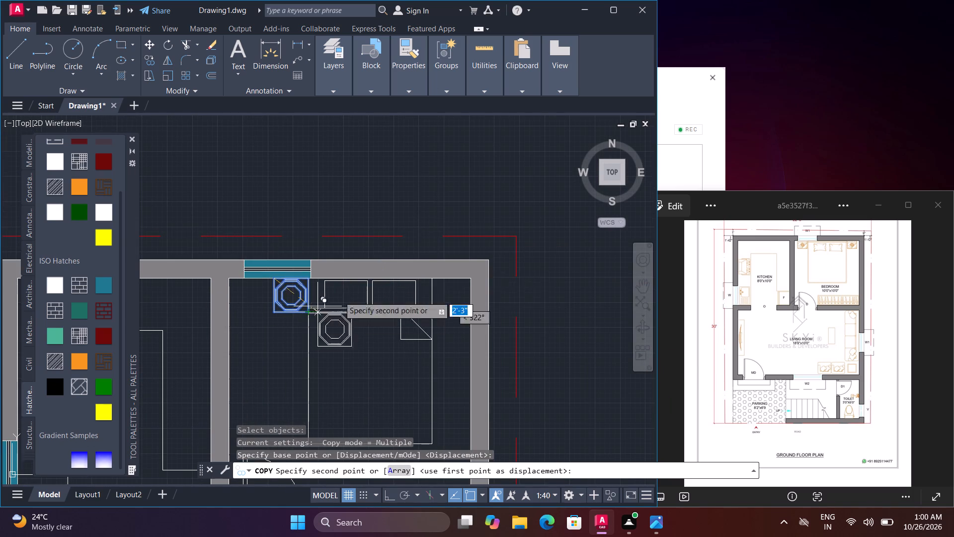
scroll(429, 281, "up", 2)
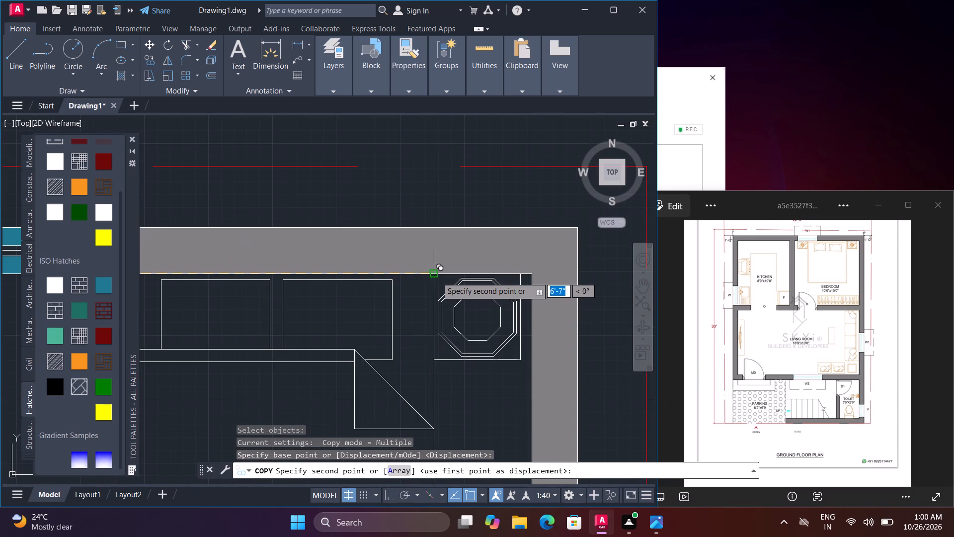
left_click(437, 277)
scroll(452, 290, "down", 2)
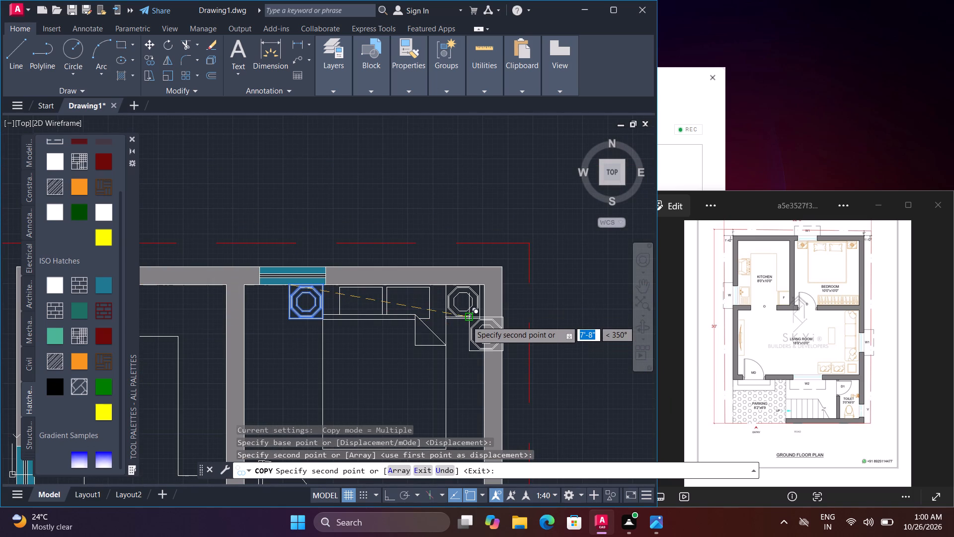
Place another copy of the octagonal table in the living room's southeast corner, just off the east and south walls.
middle_click_drag(439, 228, 423, 131)
middle_click_drag(405, 332, 425, 97)
middle_click_drag(417, 312, 417, 291)
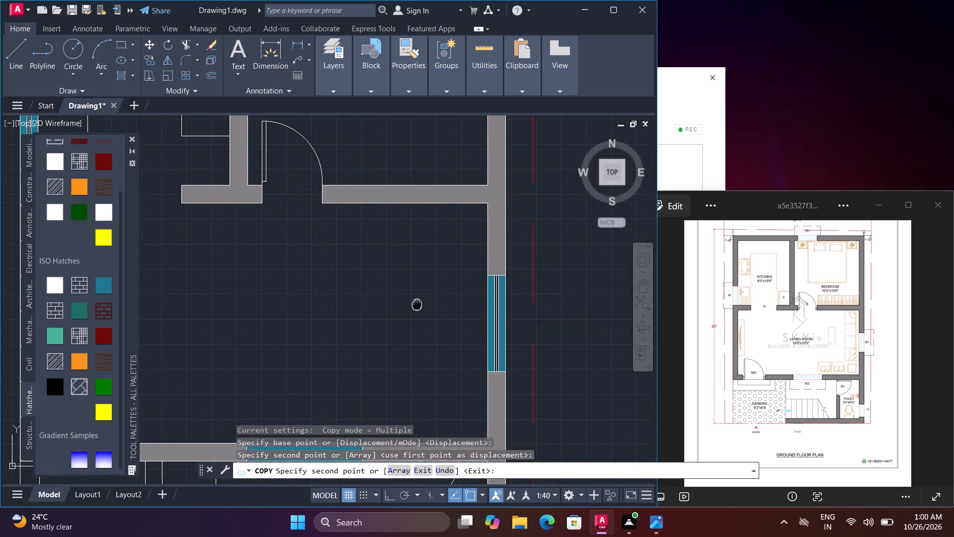
middle_click_drag(417, 291, 415, 193)
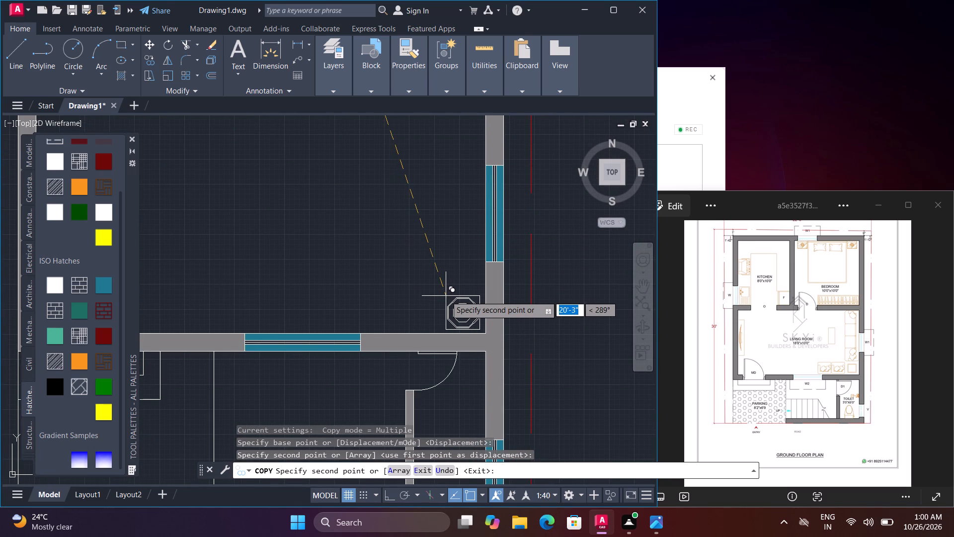
left_click(447, 296)
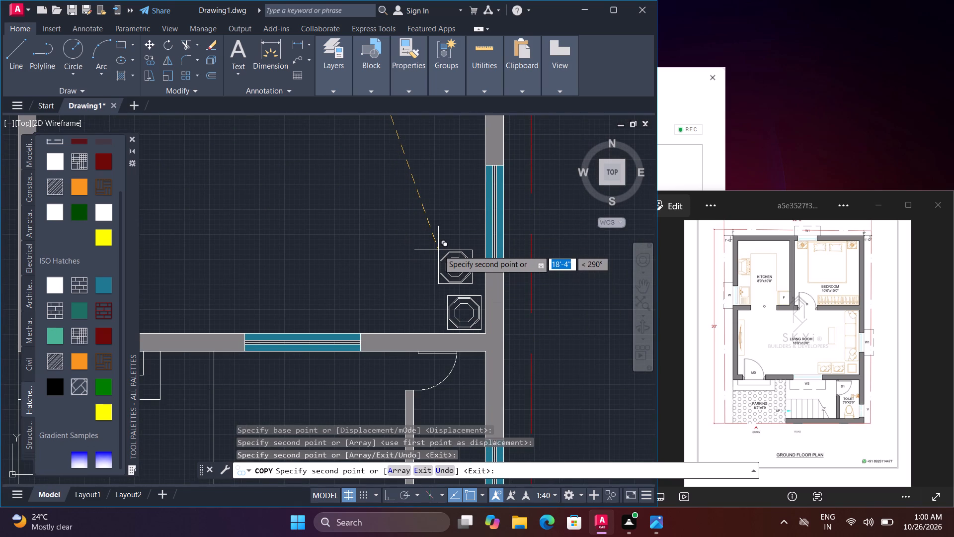
key("space")
Rotate the refrigerator block outside the plan by 270° about its southeast corner.
scroll(412, 247, "down", 3)
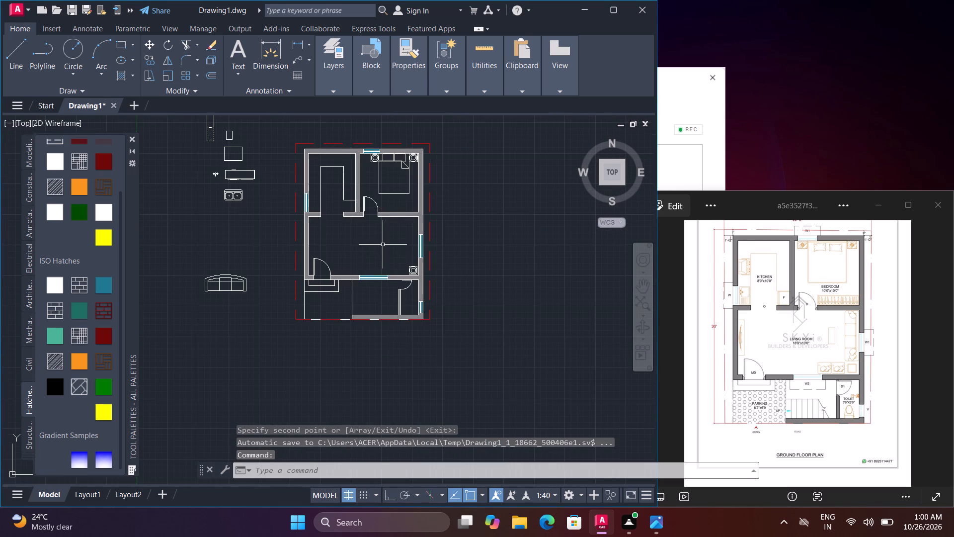
scroll(372, 273, "up", 3)
scroll(381, 259, "down", 3)
middle_click_drag(366, 263, 420, 325)
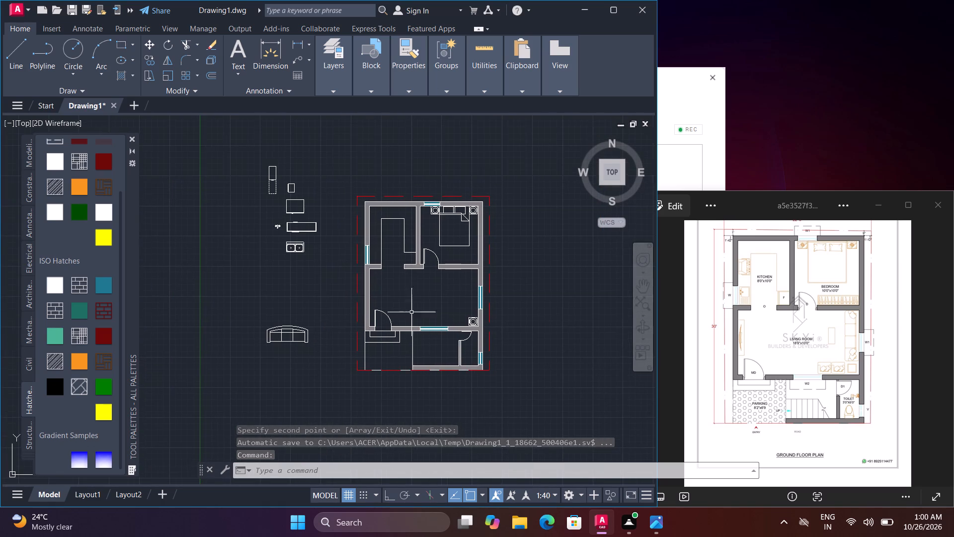
middle_click_drag(353, 219, 380, 338)
scroll(351, 332, "up", 2)
middle_click_drag(351, 333, 344, 309)
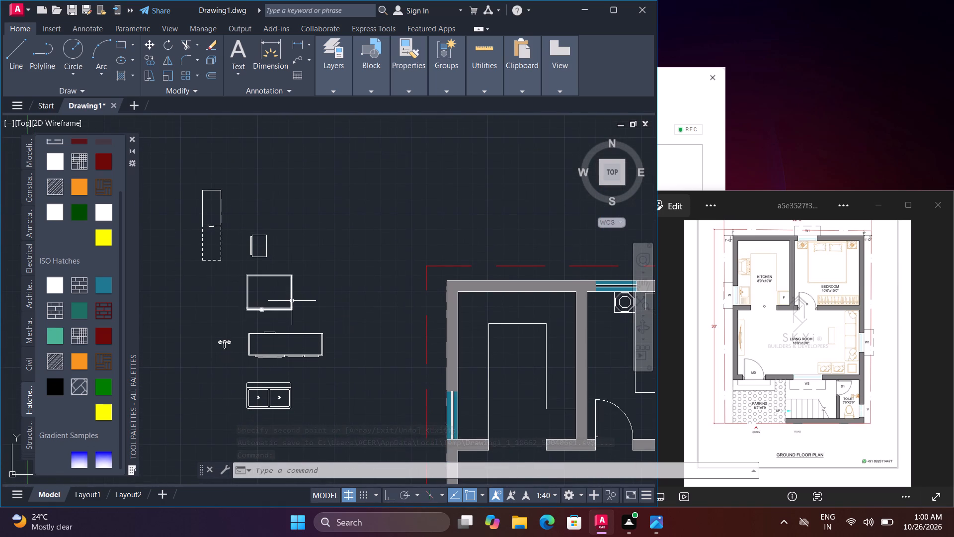
left_click(290, 305)
key("r")
type("o")
key("space")
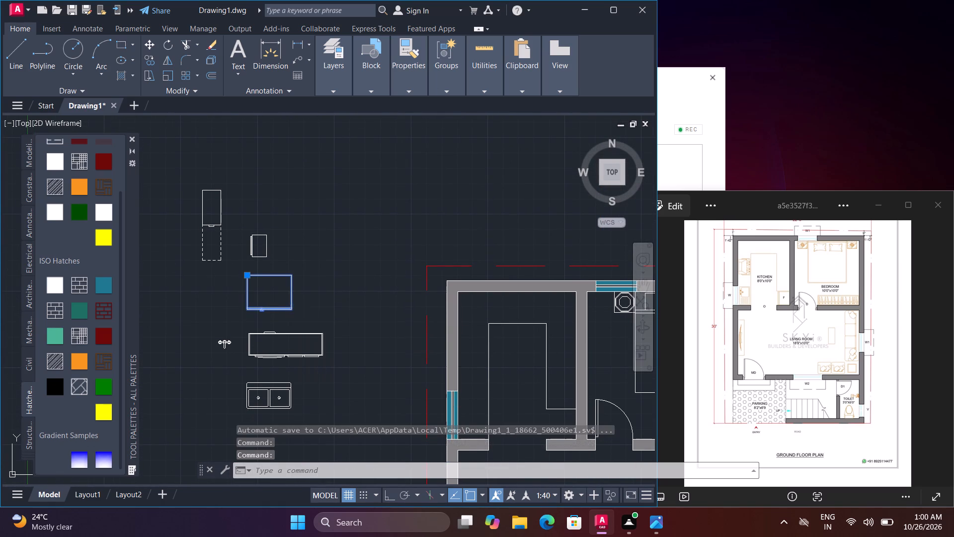
left_click(287, 306)
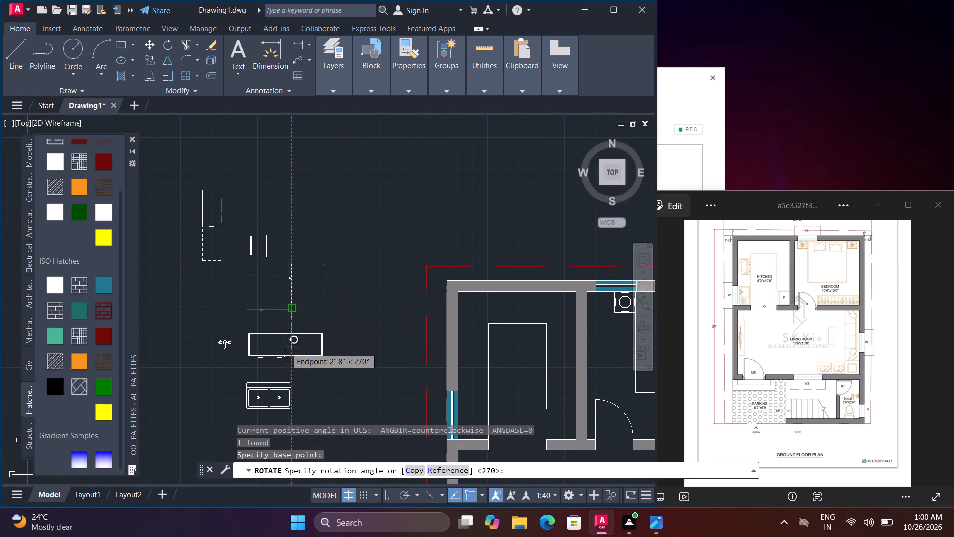
left_click(289, 391)
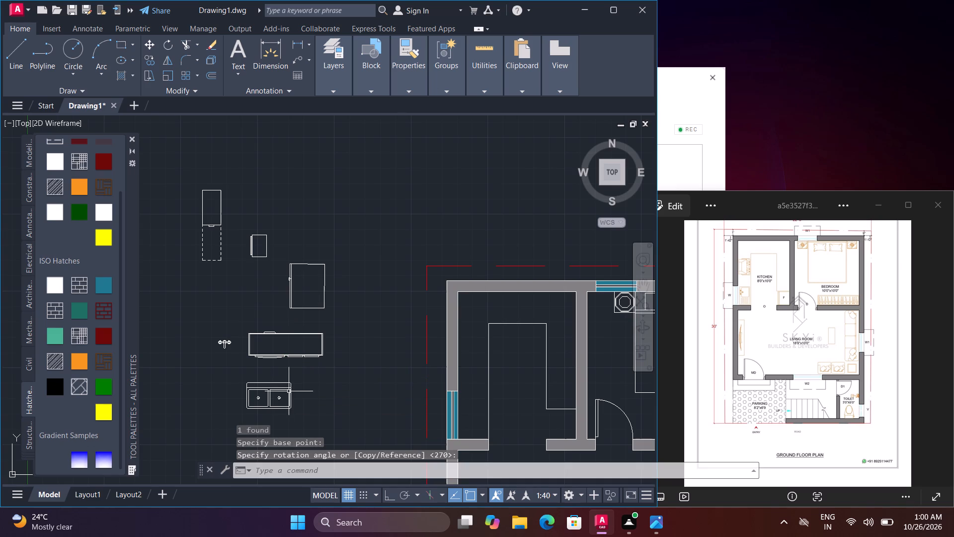
Move the rotated refrigerator block into the kitchen, setting its southeast corner at the inner southeast corner of the walls.
key("m")
key("space")
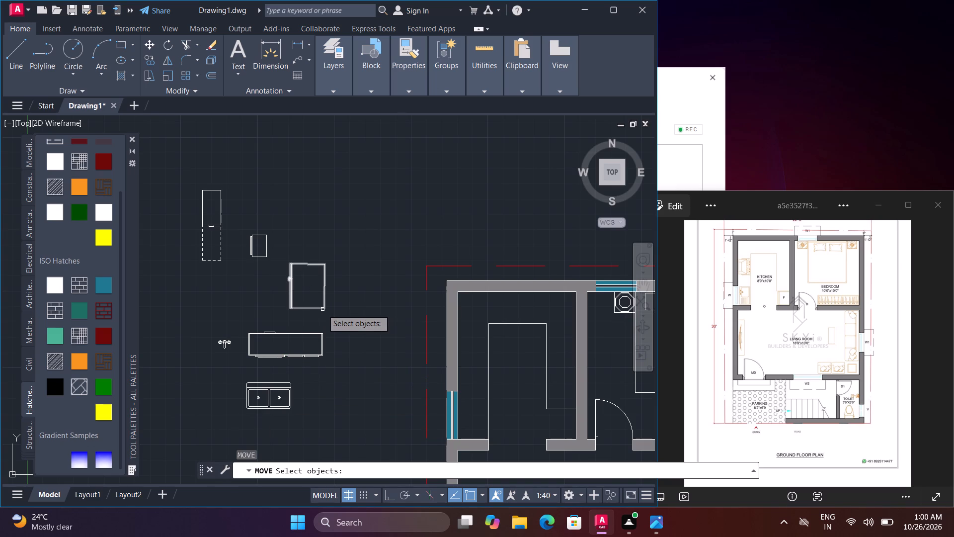
left_click(322, 309)
key("space")
left_click(325, 310)
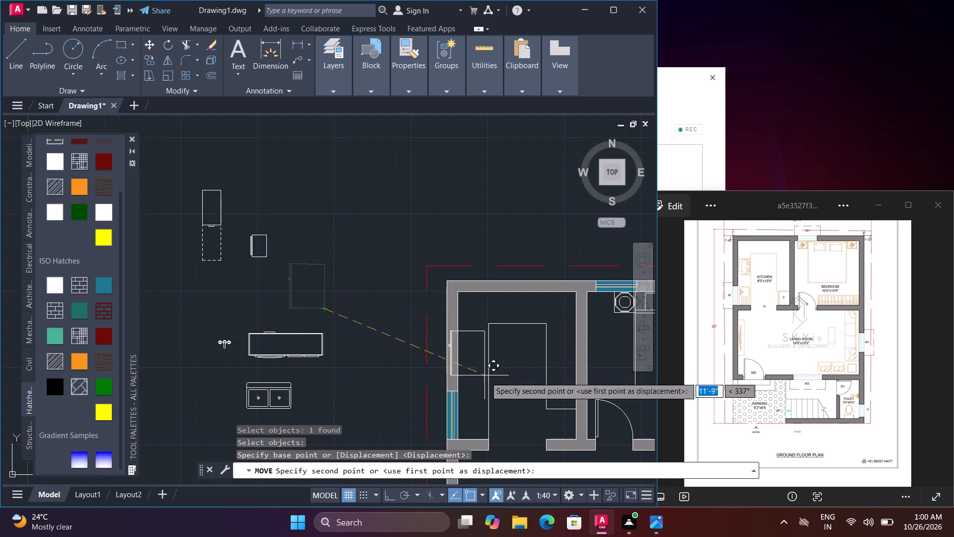
middle_click_drag(512, 406, 486, 321)
scroll(551, 357, "up", 2)
left_click(548, 352)
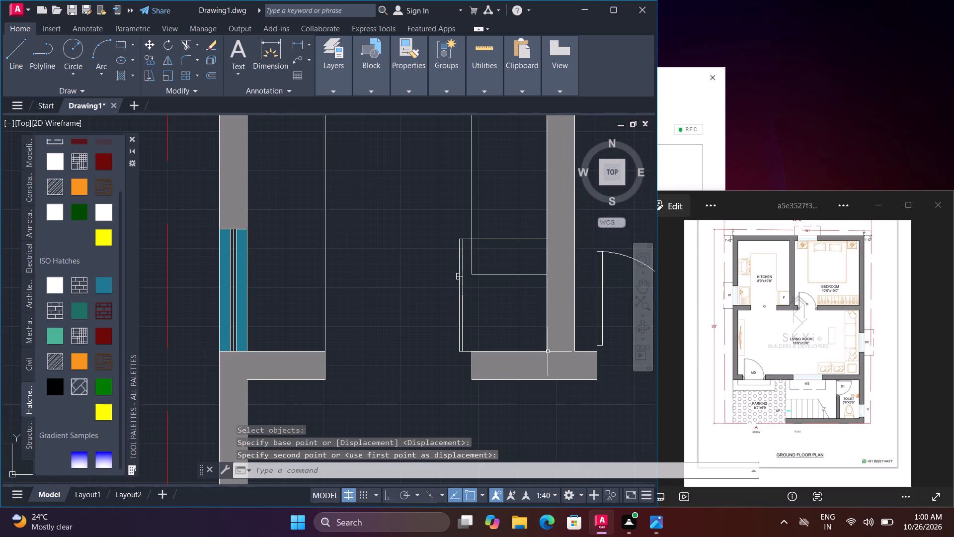
Scale the refrigerator down from its southeast corner until its north edge meets the end of the kitchen counter.
type("sc")
key("space")
left_click(547, 348)
key("space")
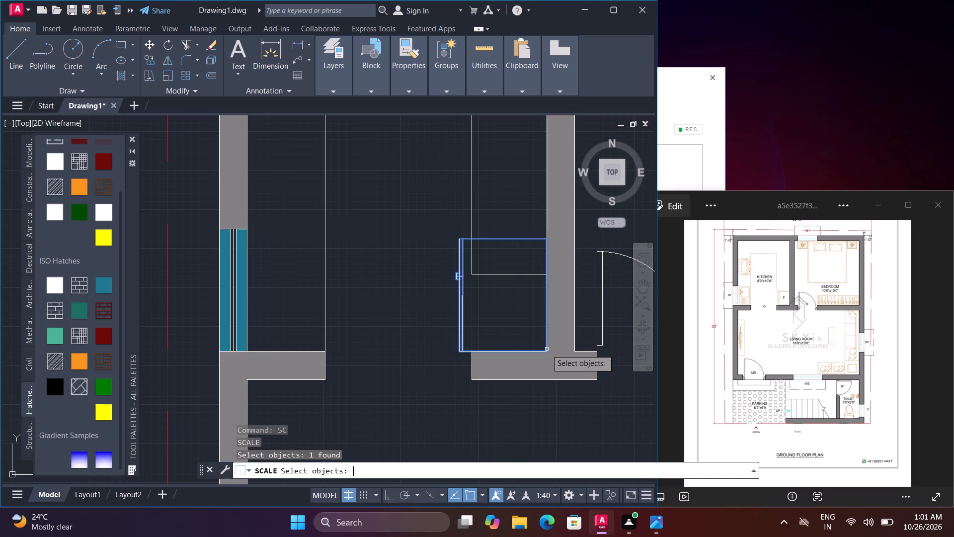
left_click(547, 350)
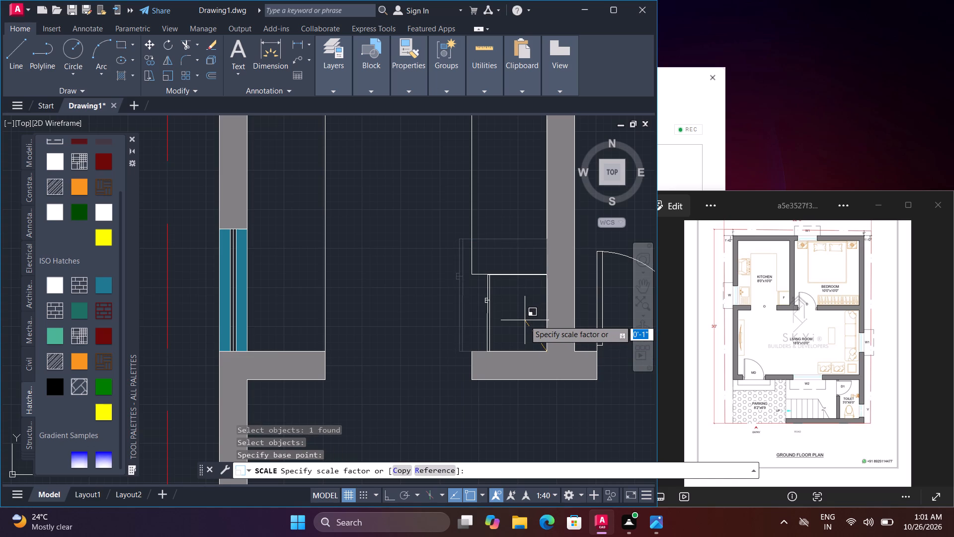
left_click(525, 320)
Rotate the small rectangular appliance block outside the plan by 180° about its southeast corner, using Ortho.
scroll(526, 320, "down", 1)
scroll(485, 308, "down", 1)
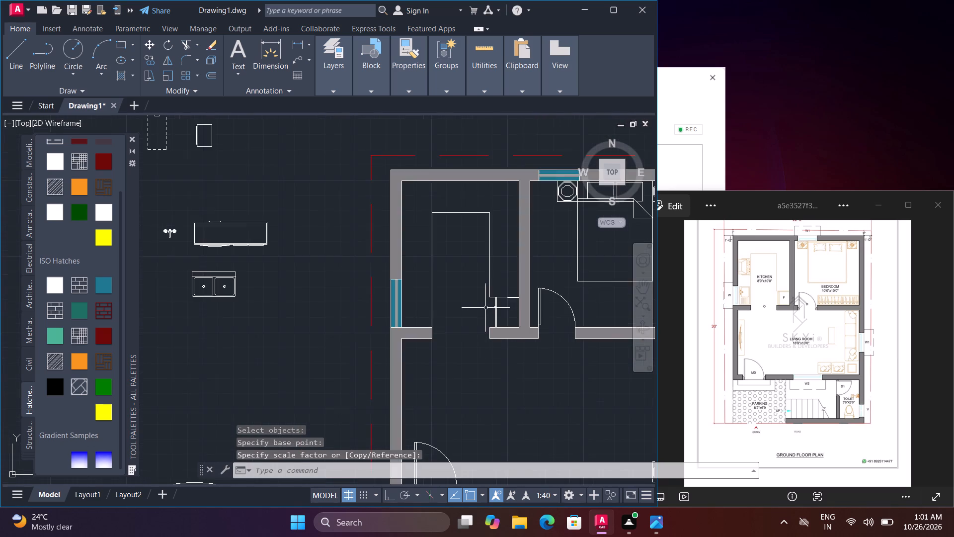
scroll(458, 290, "down", 1)
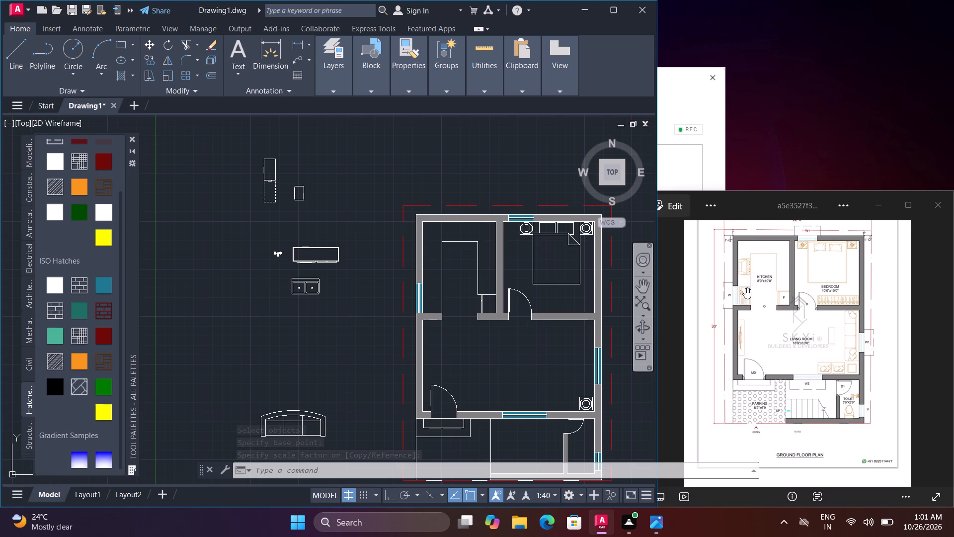
scroll(745, 288, "up", 6)
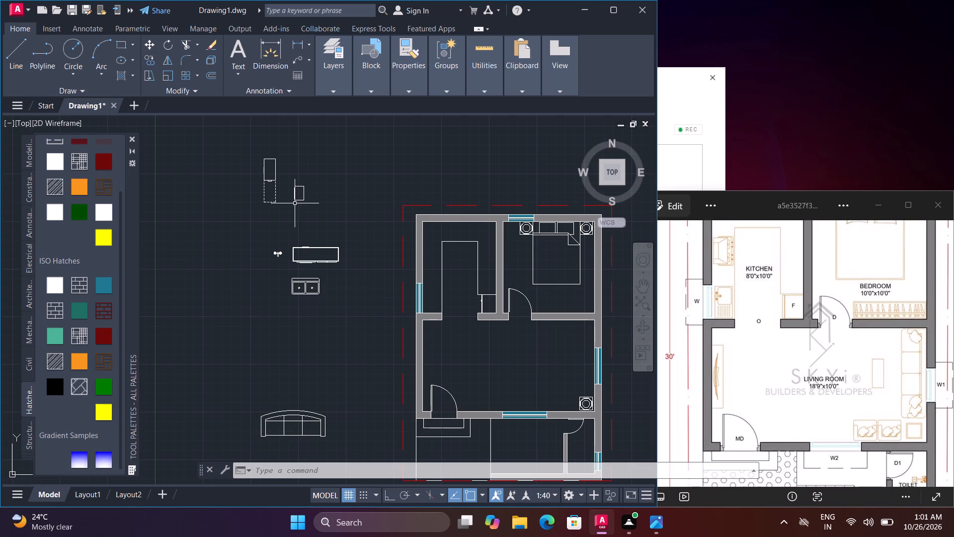
scroll(298, 200, "up", 3)
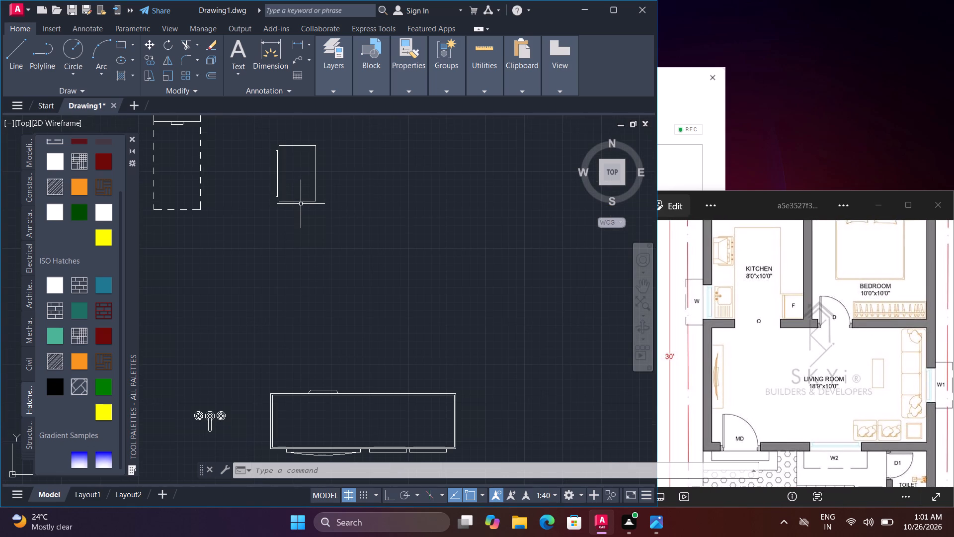
type("ro")
key("space")
left_click(316, 202)
key("space")
left_click(316, 202)
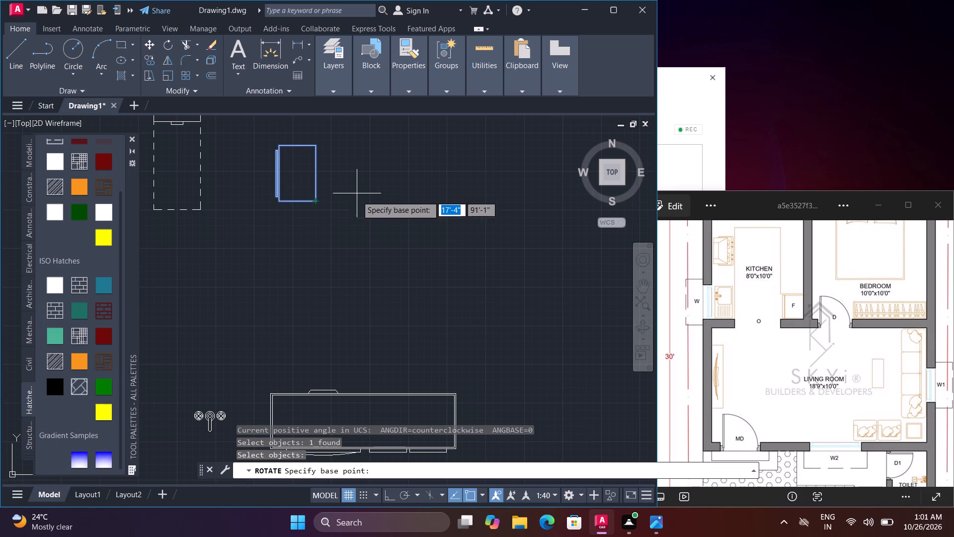
left_click(318, 199)
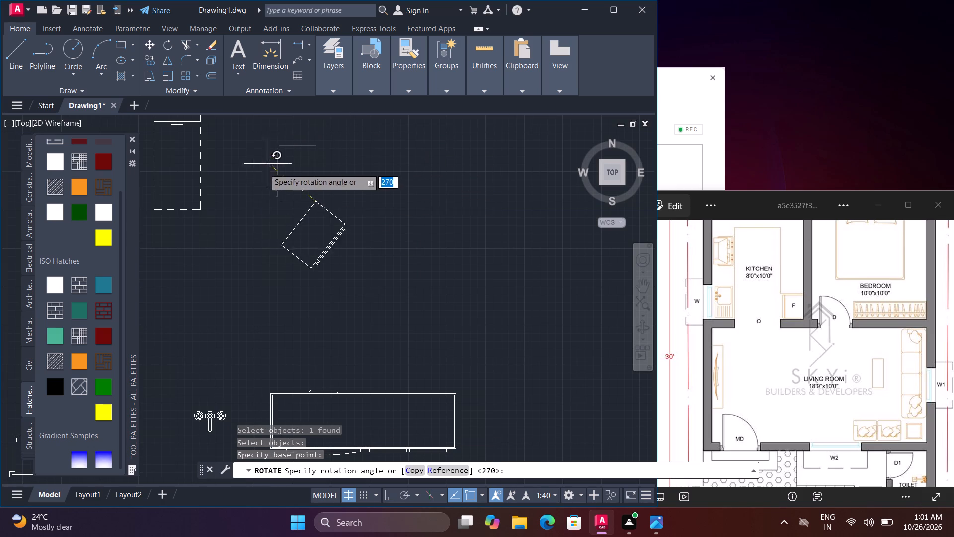
key("F8")
left_click(259, 210)
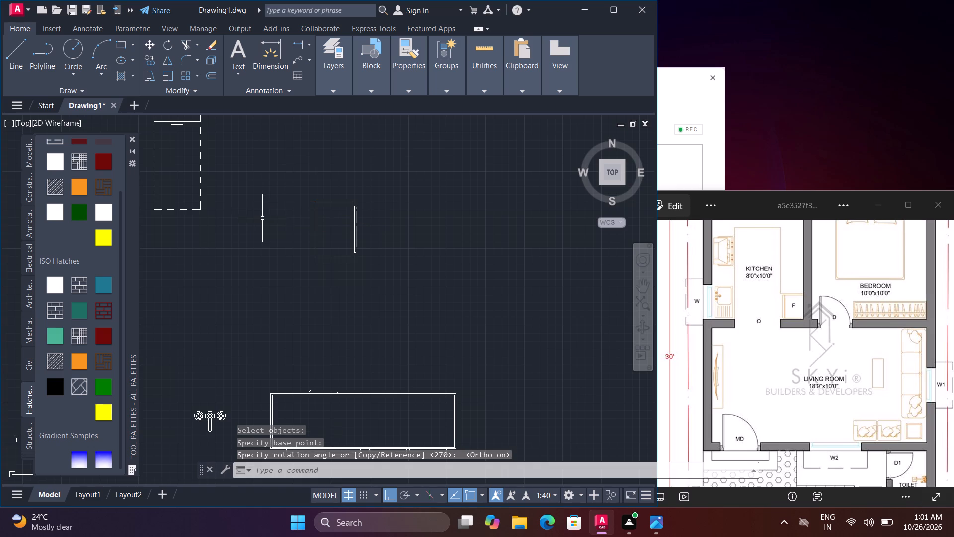
Move the small appliance block to the kitchen's west wall north of the window, with its west edge's midpoint on the inner wall face.
key("m")
key("space")
left_click(315, 254)
key("space")
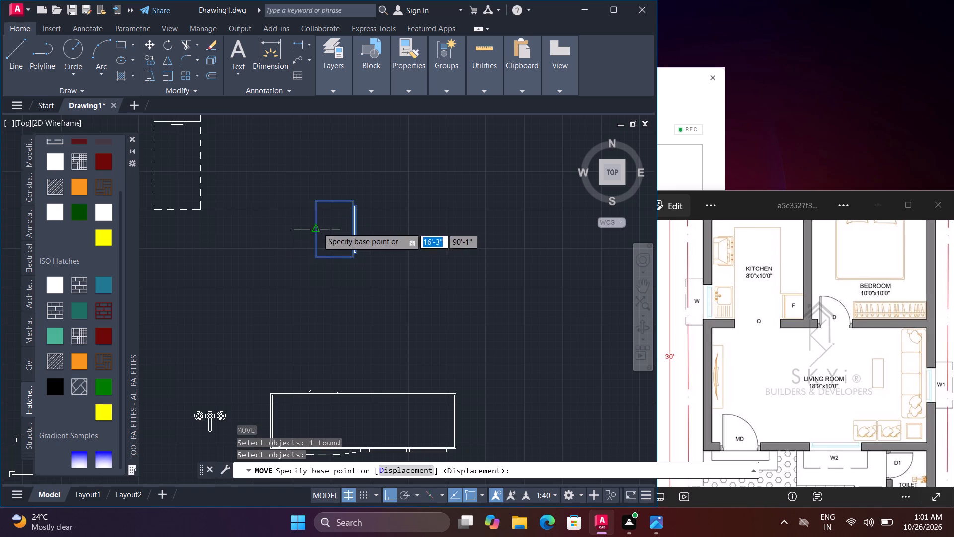
left_click(318, 226)
scroll(371, 262, "down", 2)
middle_click_drag(424, 293, 333, 239)
key("F8")
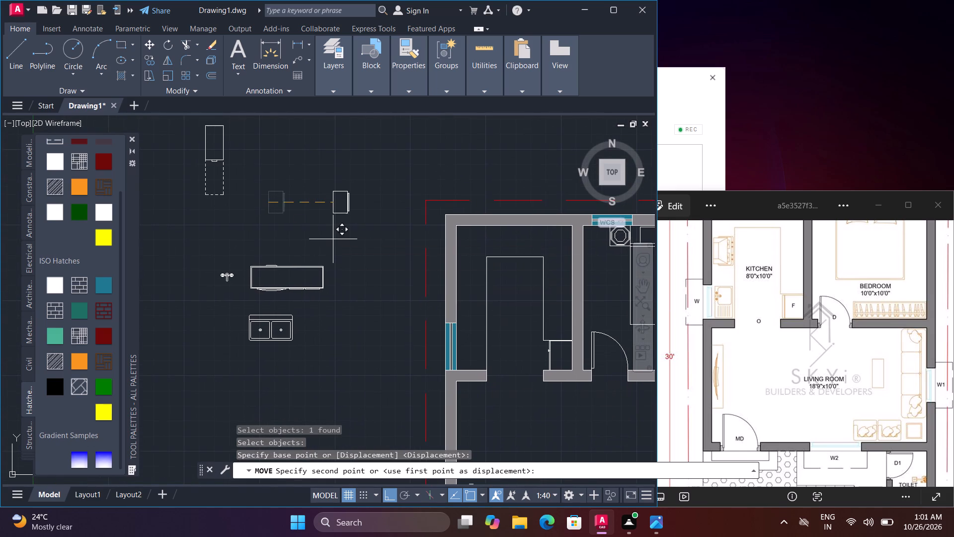
left_click(456, 273)
Scale the kitchen's west-wall appliance up to nearly counter depth from the midpoint of its wall-side edge.
scroll(465, 288, "up", 2)
type("sc")
key("space")
left_click(464, 281)
key("space")
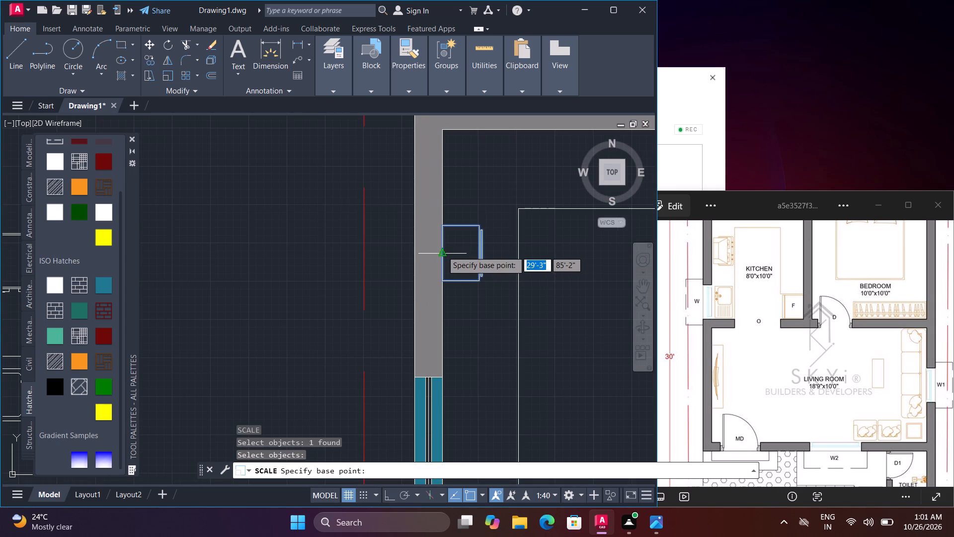
left_click(442, 251)
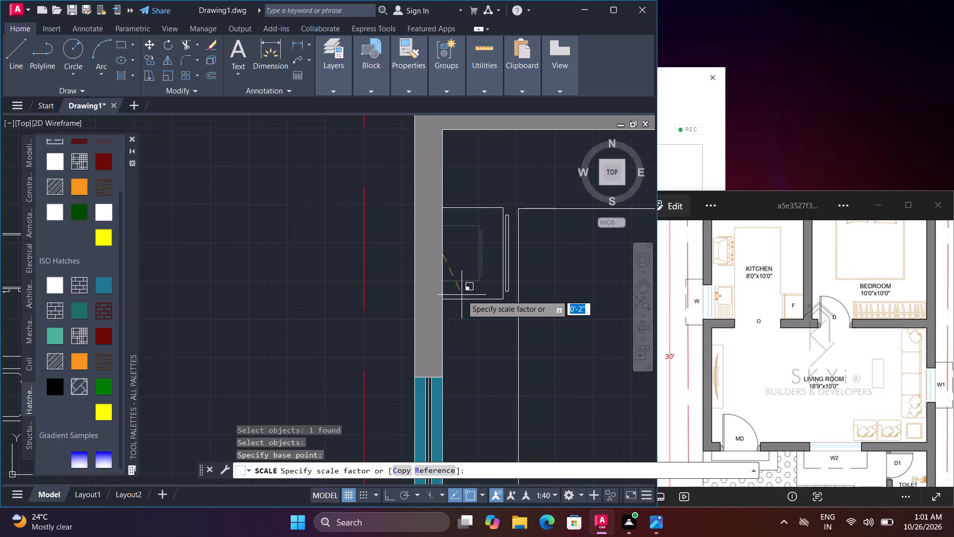
left_click(462, 295)
Move the enlarged appliance south along the kitchen's west wall, closer to the window.
type("m")
key("space")
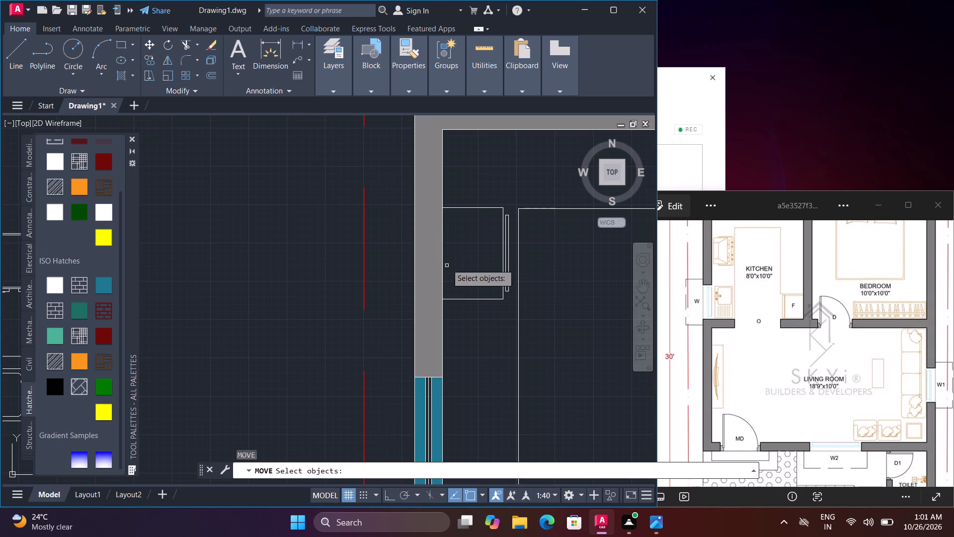
left_click(441, 252)
key("space")
left_click(442, 250)
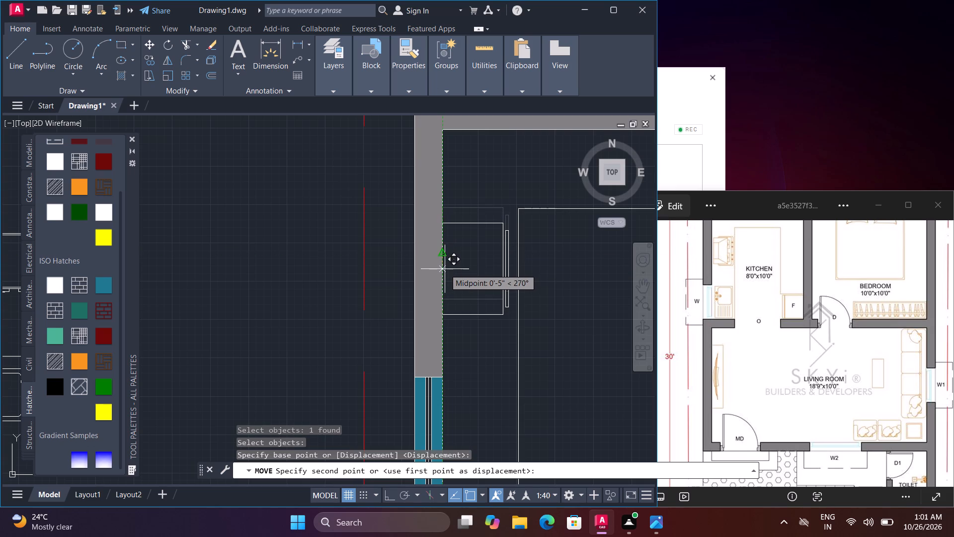
left_click(441, 287)
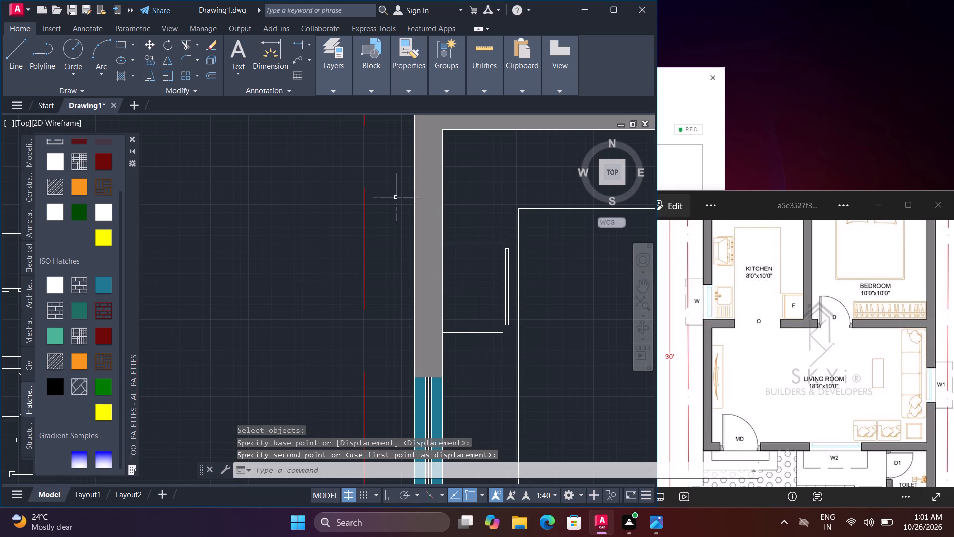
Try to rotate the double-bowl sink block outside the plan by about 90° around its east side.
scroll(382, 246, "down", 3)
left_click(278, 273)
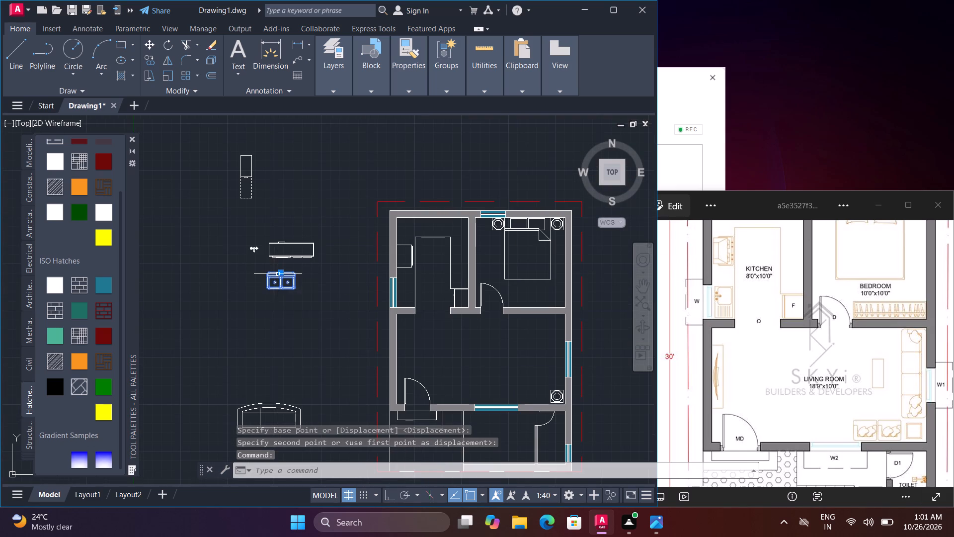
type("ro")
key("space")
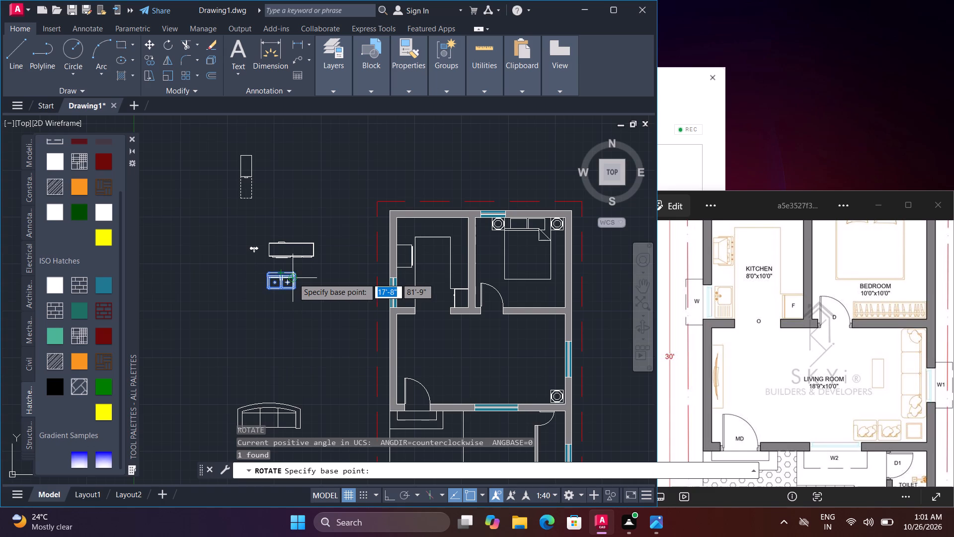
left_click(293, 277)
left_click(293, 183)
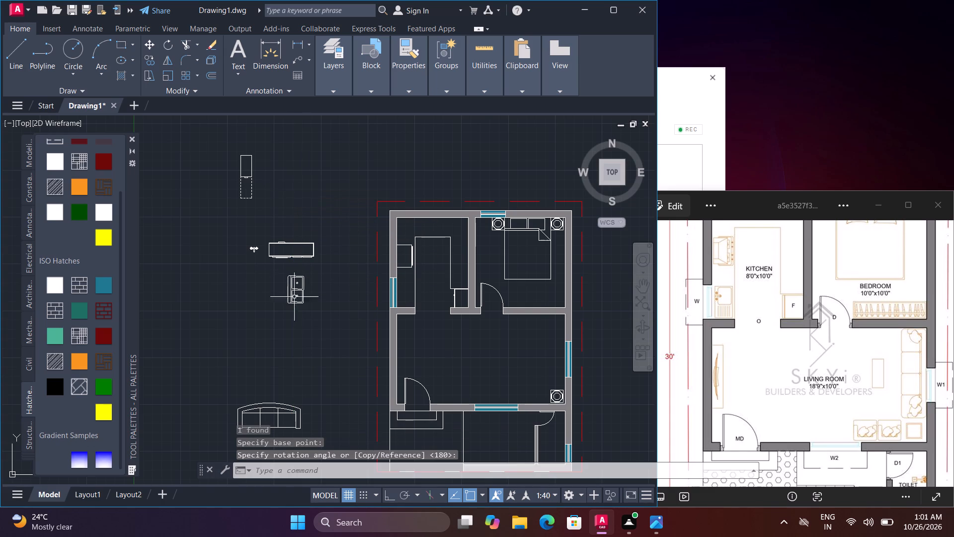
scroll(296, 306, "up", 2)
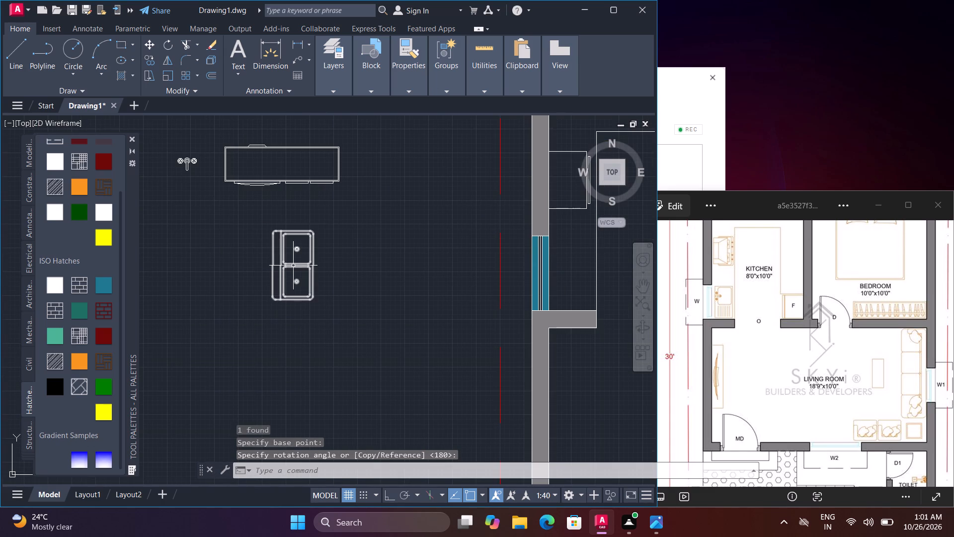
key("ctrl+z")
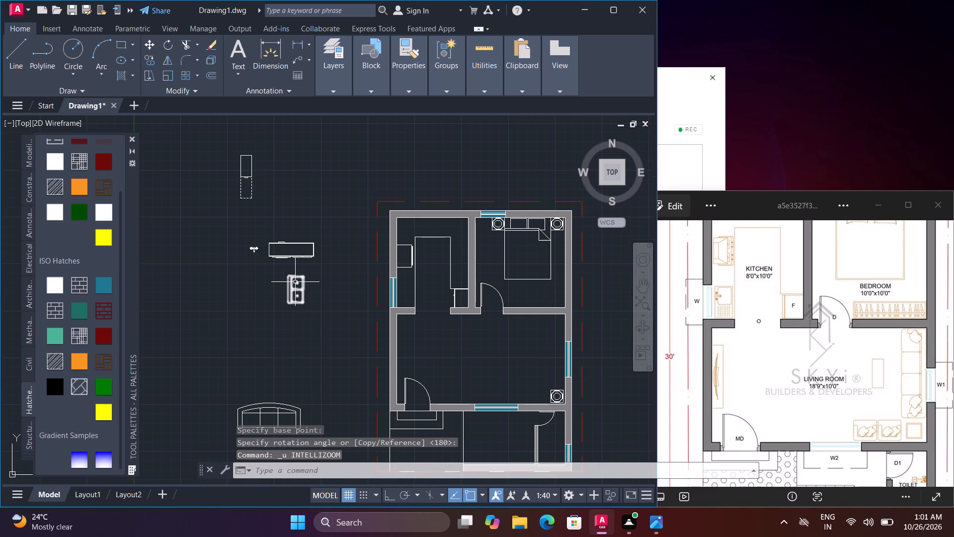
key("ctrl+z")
Rotate the double-bowl sink block outside the plan by 90° about its east edge's midpoint, using Ortho.
type("ro")
key("space")
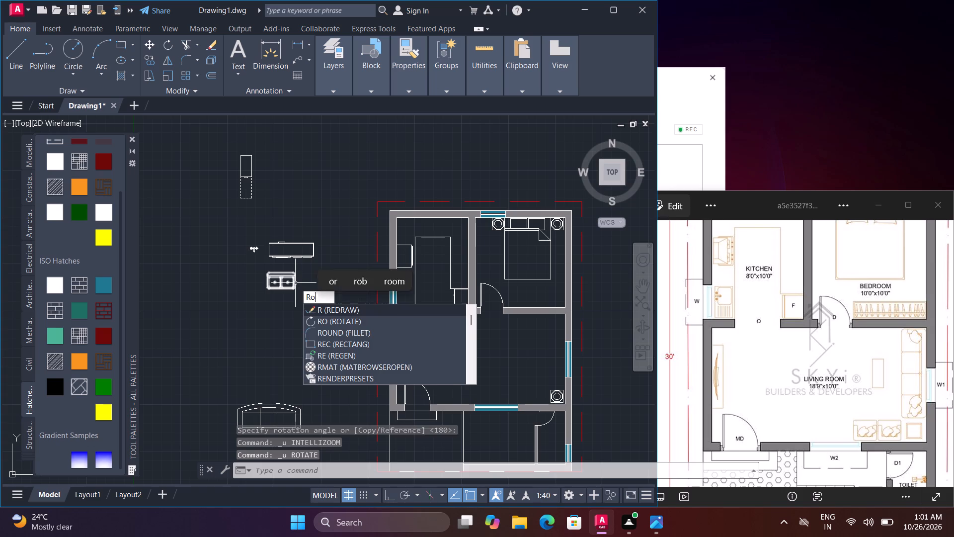
left_click(295, 283)
key("space")
left_click(295, 282)
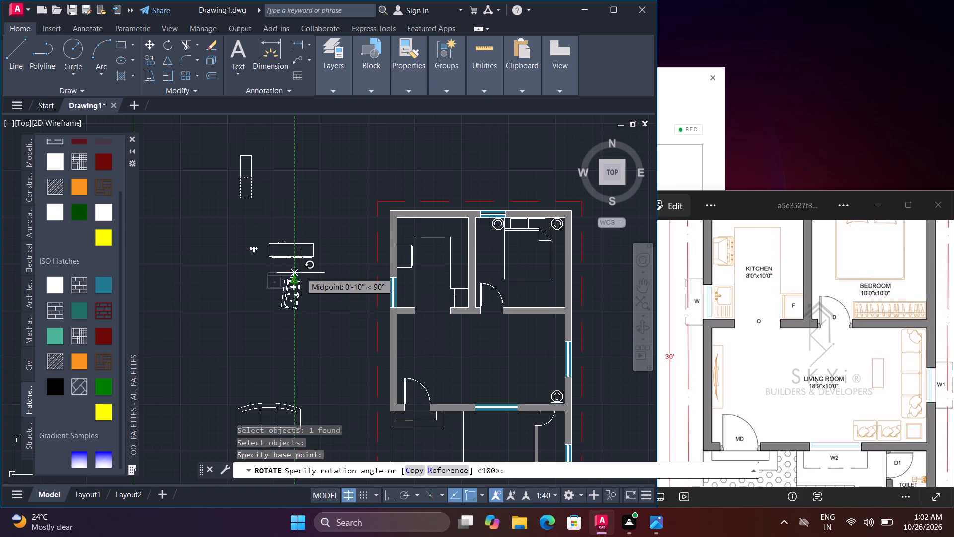
key("F8")
left_click(293, 221)
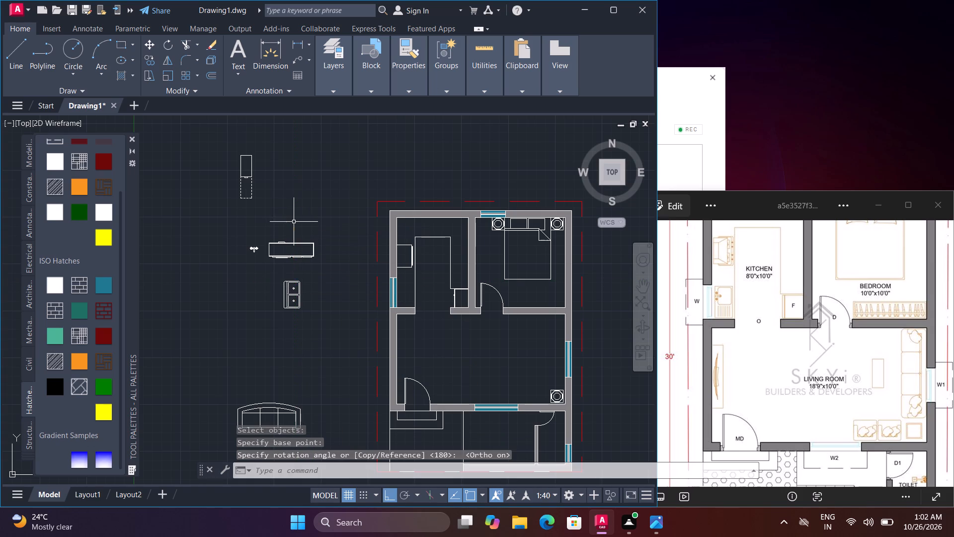
Move the sink to the kitchen's west window, with its west edge's midpoint on the window's inner face, with Ortho off.
scroll(282, 313, "up", 3)
key("m")
key("space")
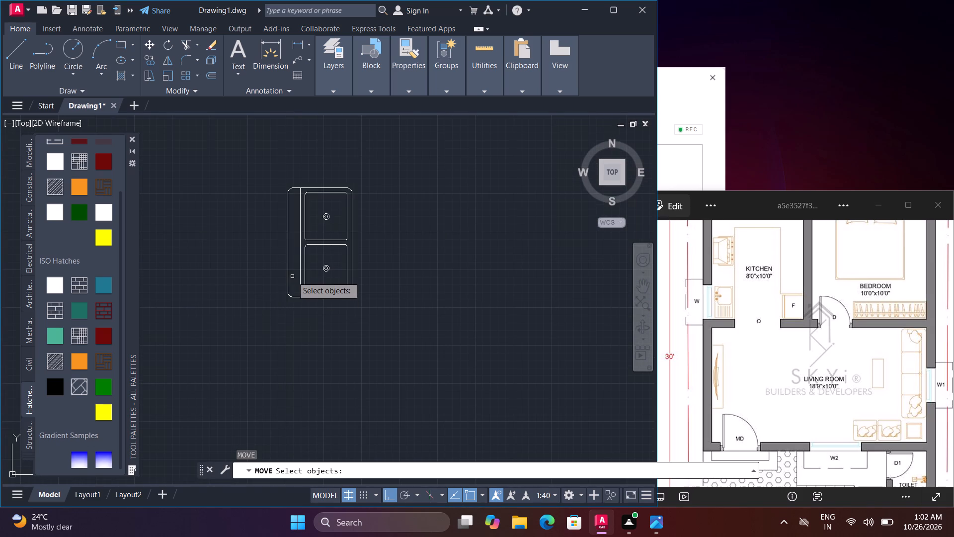
left_click(289, 265)
key("space")
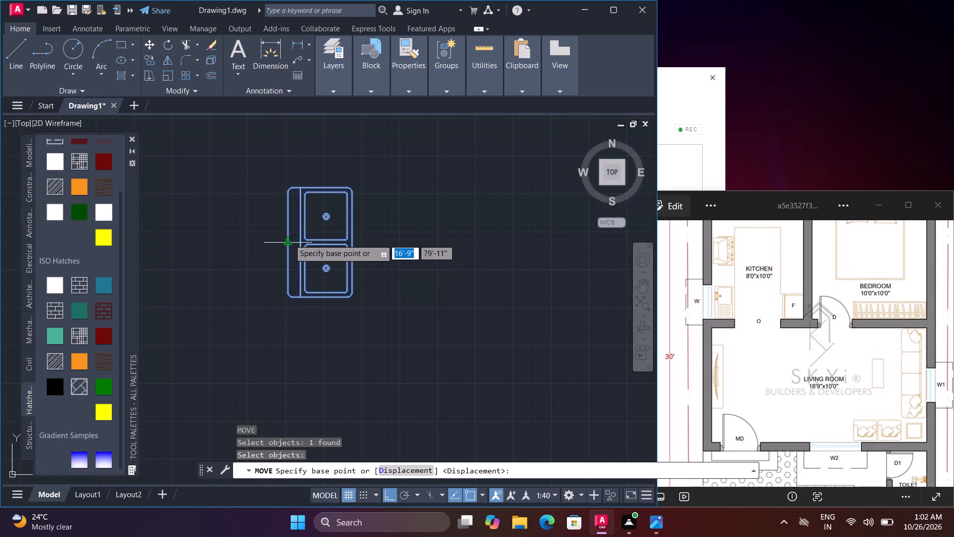
key("F8")
left_click(289, 239)
scroll(406, 283, "down", 2)
middle_click_drag(409, 287, 362, 181)
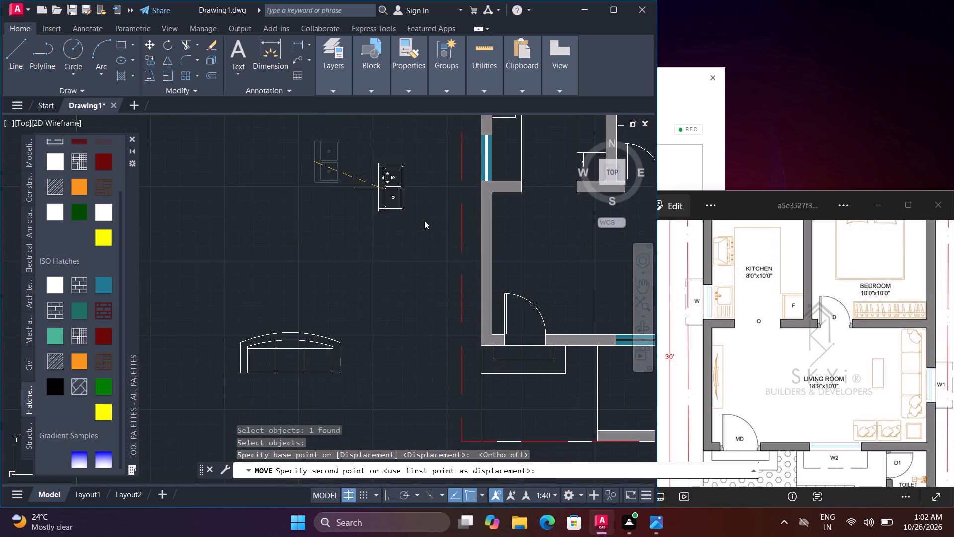
middle_click_drag(493, 233, 507, 333)
scroll(505, 260, "up", 2)
left_click(505, 258)
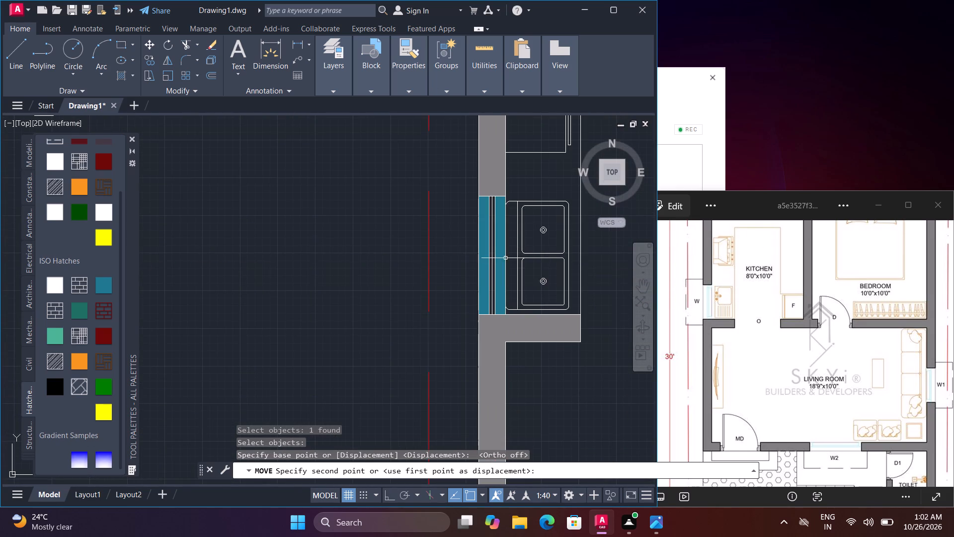
Rotate the faucet block outside the plan by 90° about its east end so its spout points east.
scroll(511, 267, "down", 3)
middle_click_drag(420, 293, 381, 358)
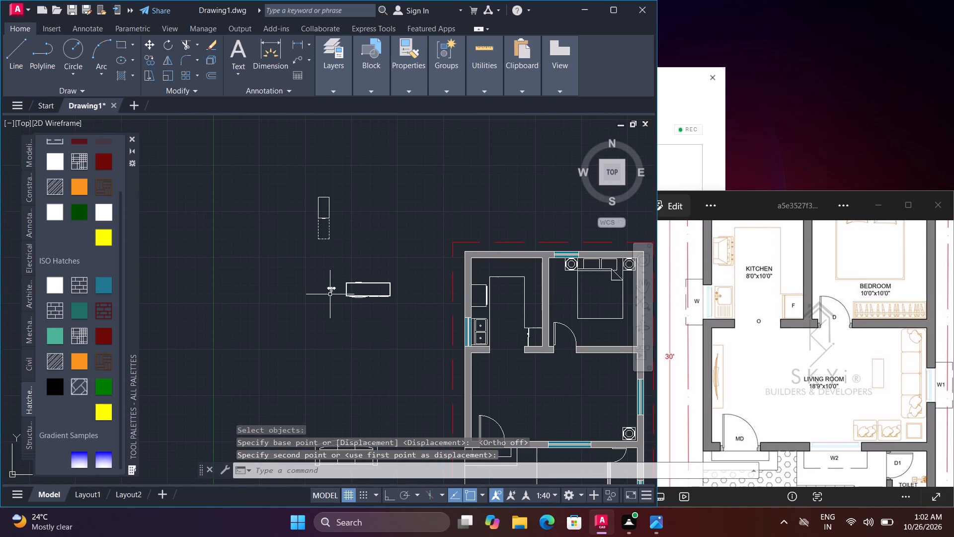
left_click(330, 291)
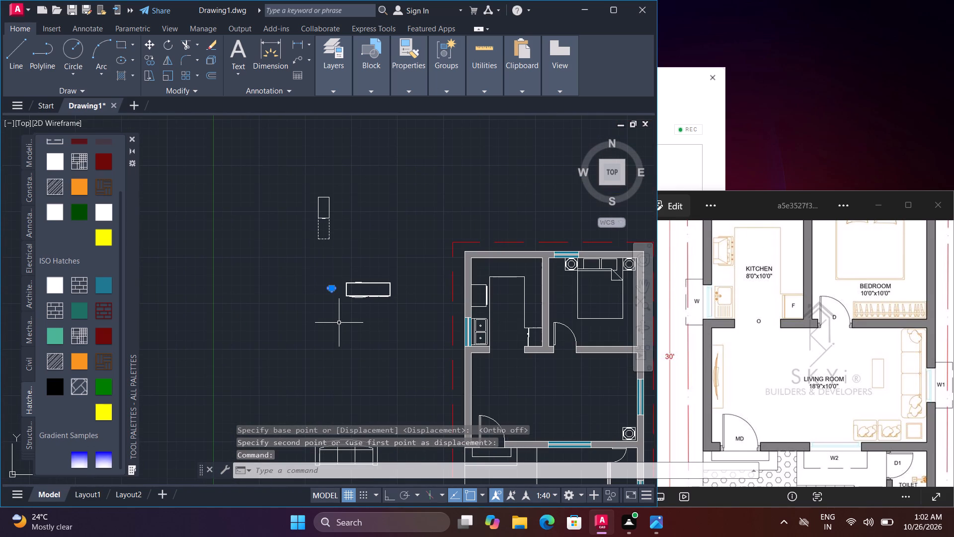
key("r")
type("o")
key("space")
scroll(341, 303, "up", 4)
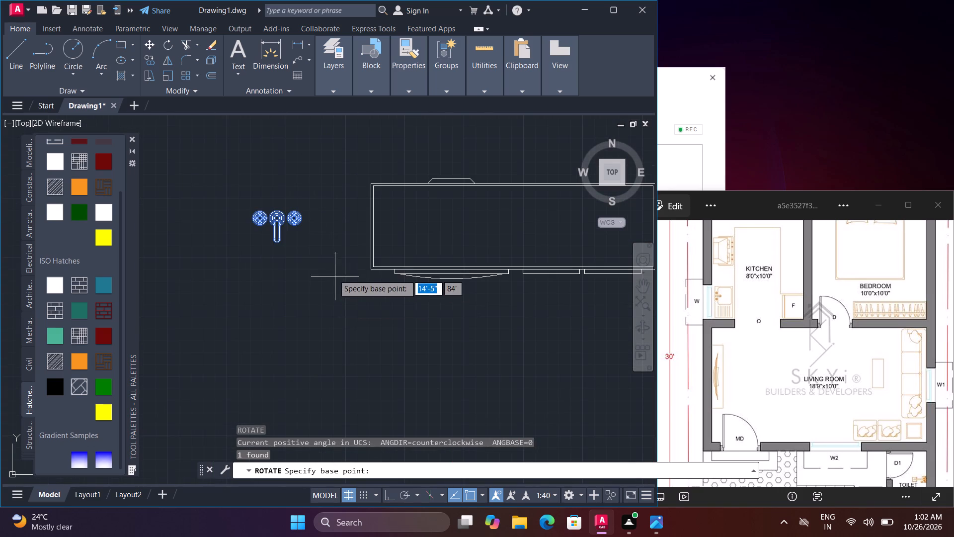
left_click(304, 226)
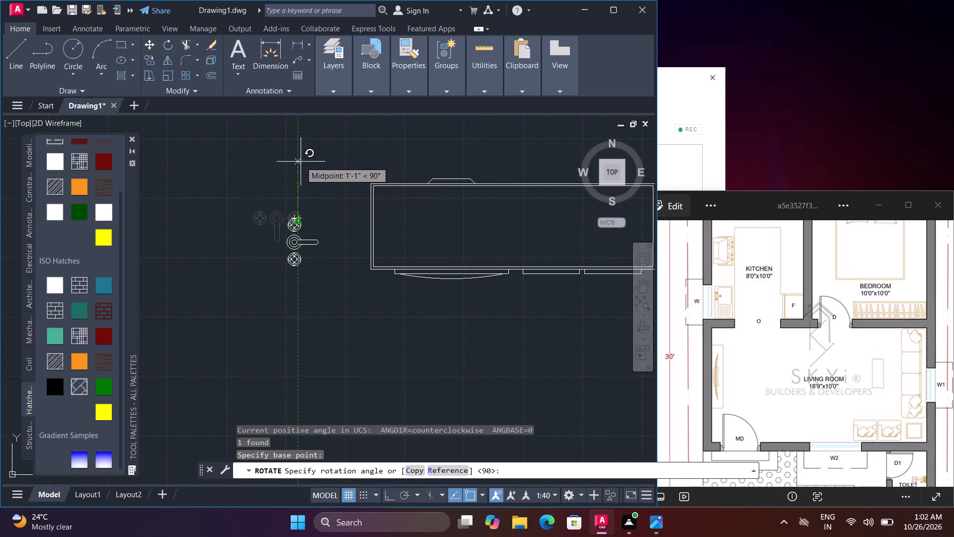
left_click(301, 162)
Move the rotated faucet by its west edge's midpoint onto the west edge of the kitchen sink's north bowl.
left_click(296, 243)
type("m")
key("space")
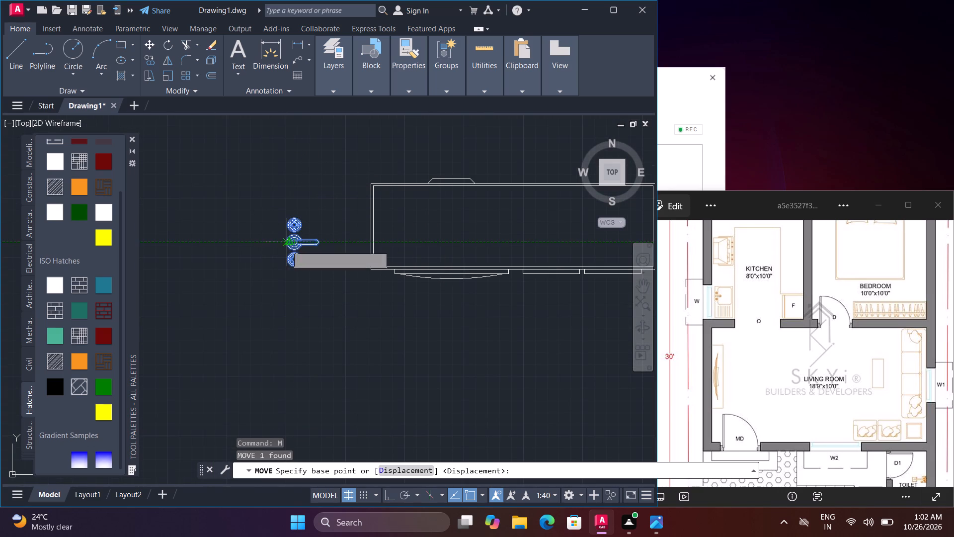
left_click(286, 246)
scroll(329, 305, "down", 3)
middle_click_drag(438, 376, 291, 371)
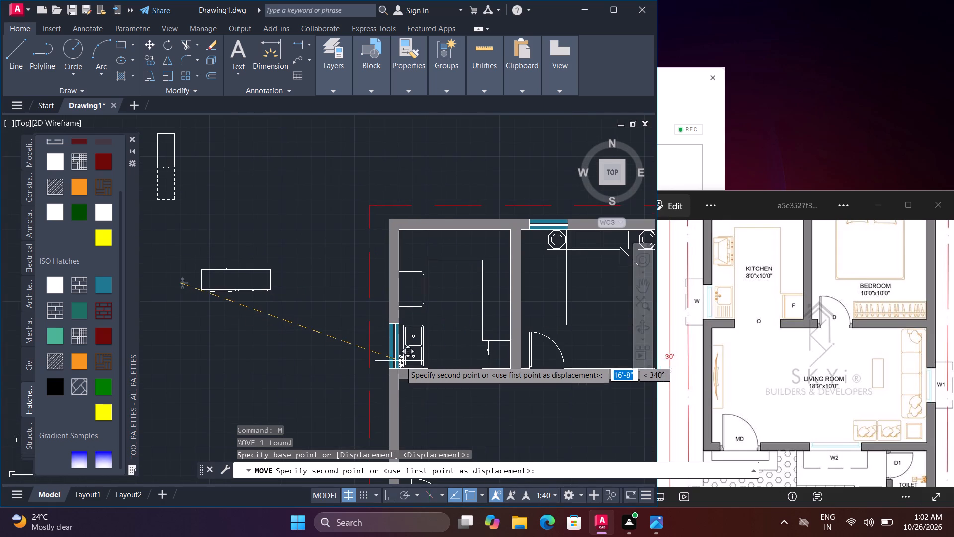
scroll(411, 360, "up", 3)
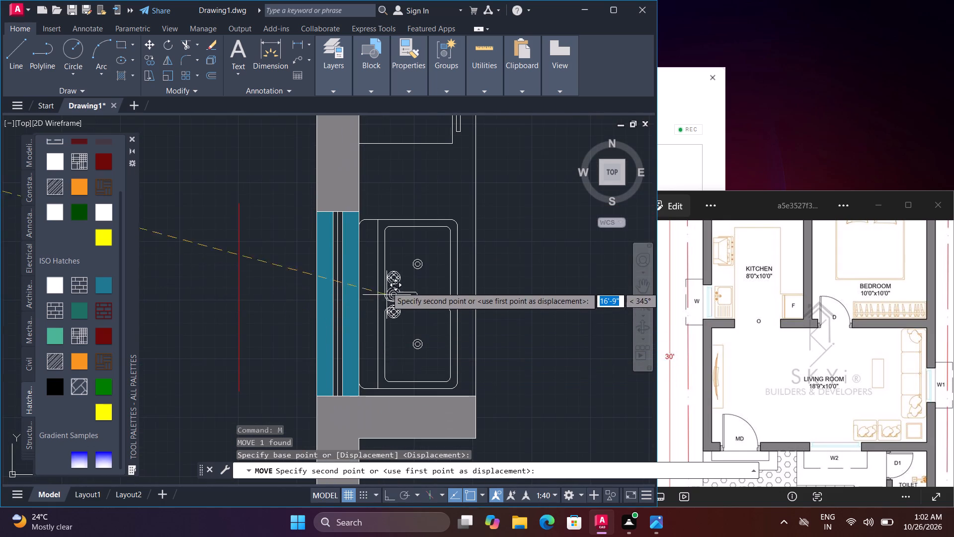
left_click(385, 267)
Rotate the part-dashed cabinet block outside the plan 90° clockwise about its northeast corner, using Ortho.
scroll(416, 322, "down", 1)
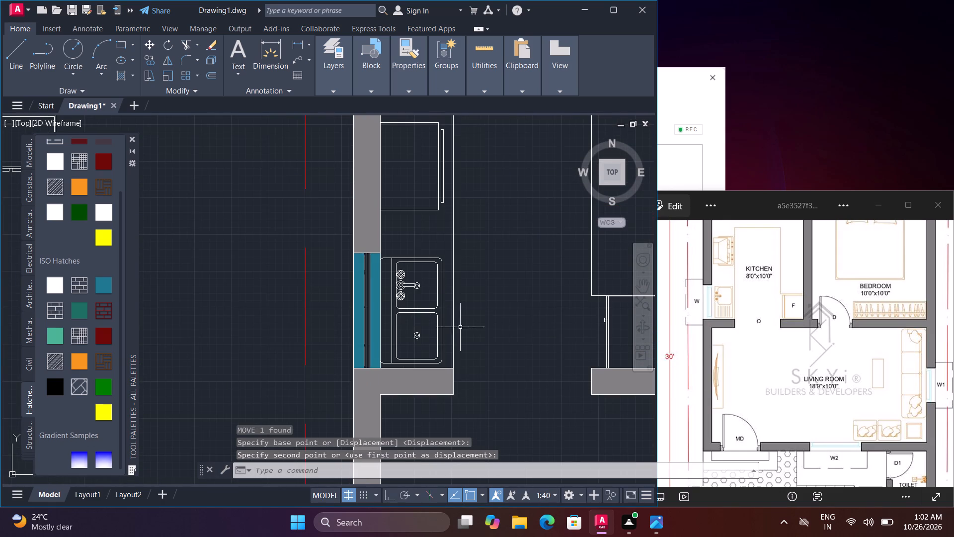
scroll(461, 328, "down", 2)
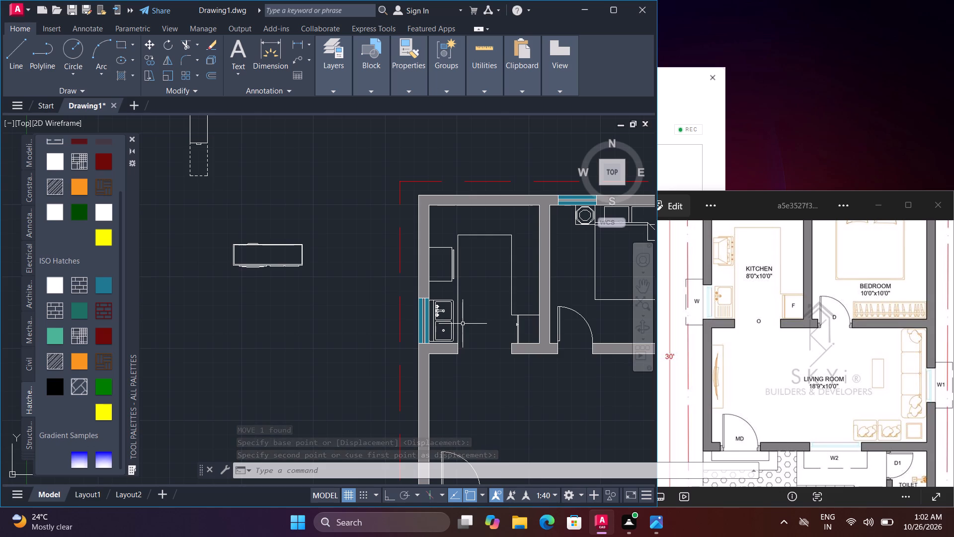
scroll(492, 329, "down", 1)
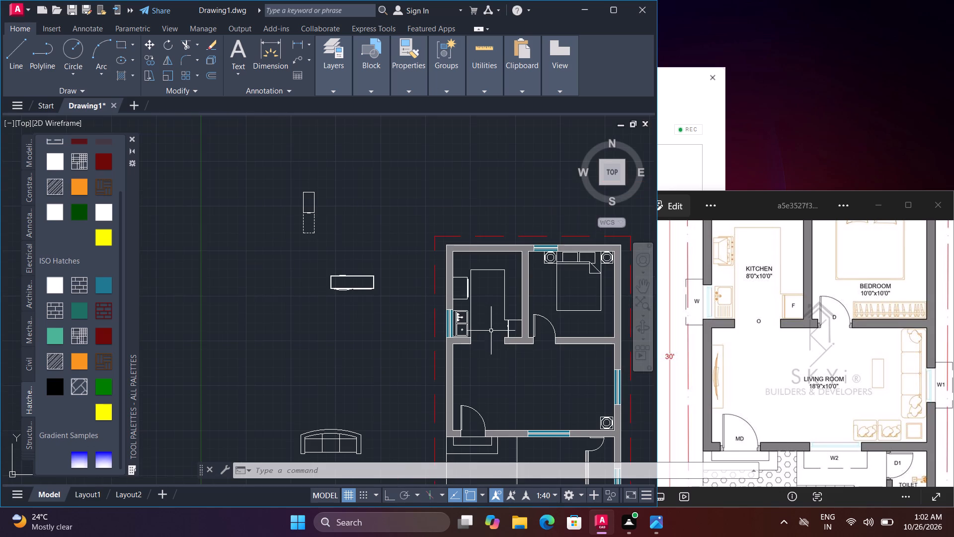
middle_click_drag(500, 376, 460, 330)
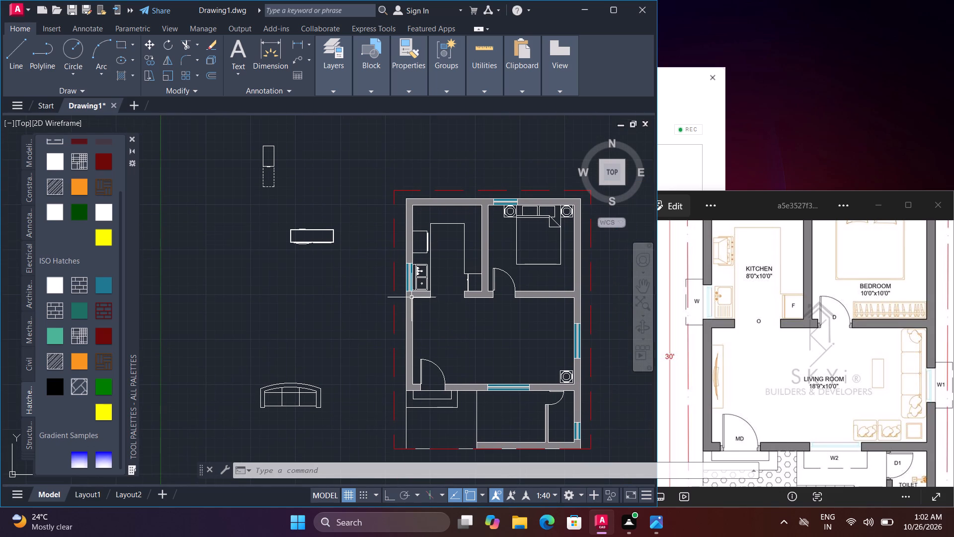
left_click(274, 160)
key("r")
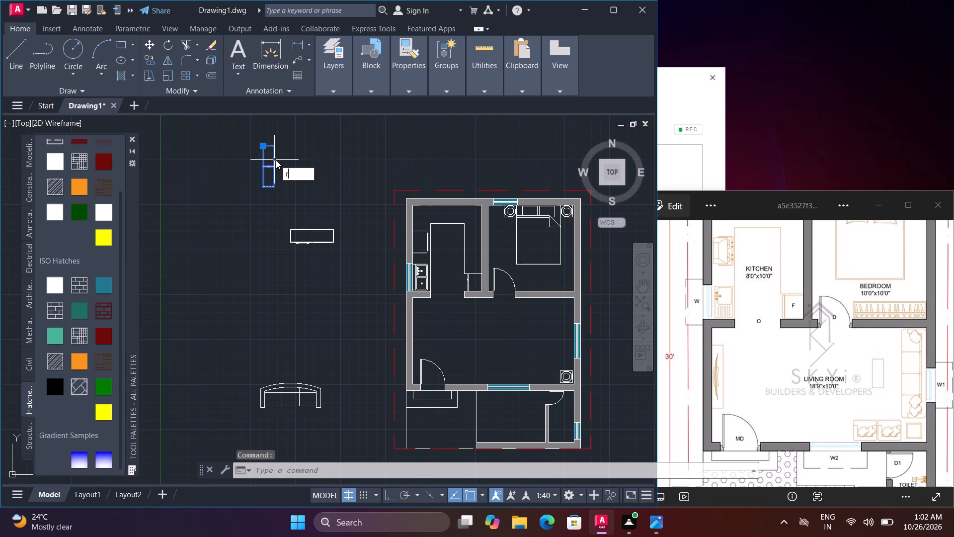
key("o")
key("space")
left_click(273, 145)
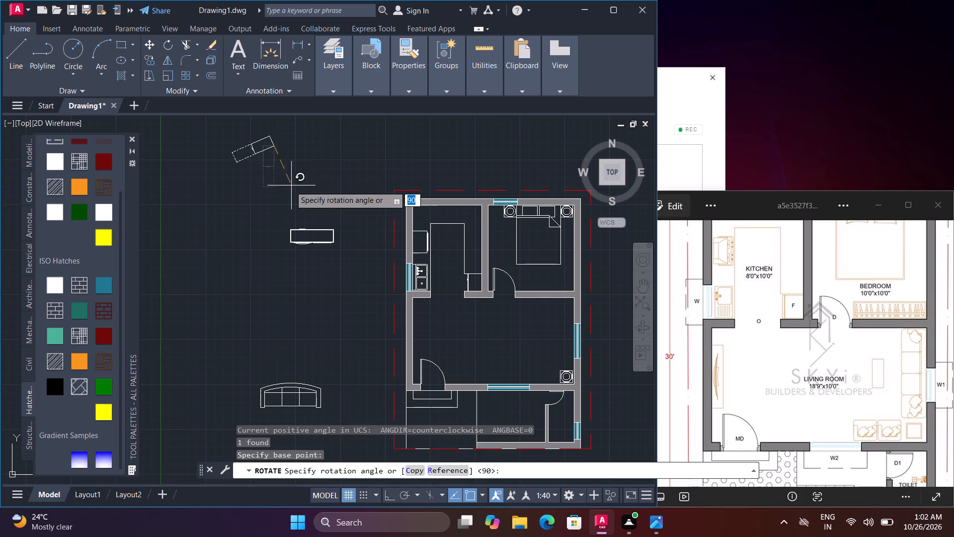
key("F8")
left_click(269, 213)
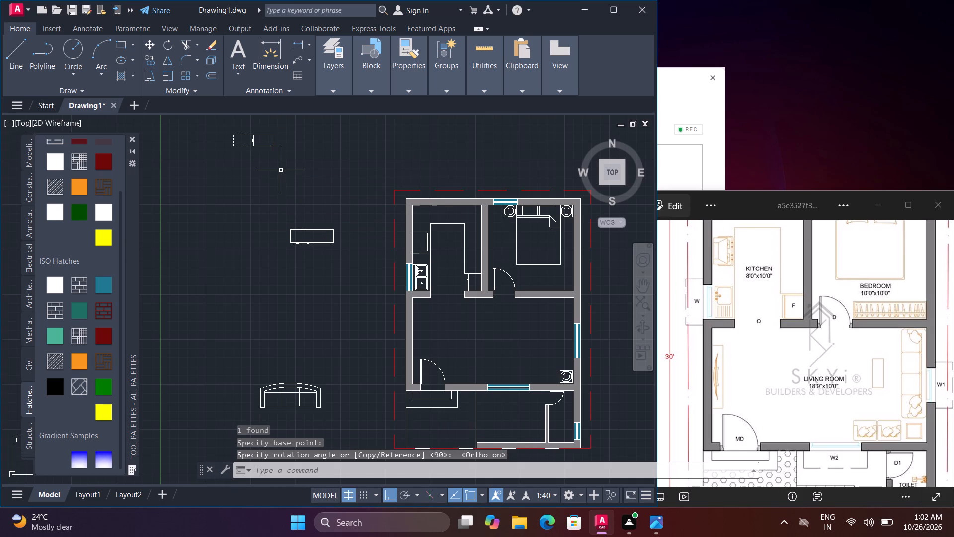
Move the cabinet block by its southeast corner to the bedroom's south wall near the east wall, with Ortho off.
key("m")
key("space")
left_click(271, 146)
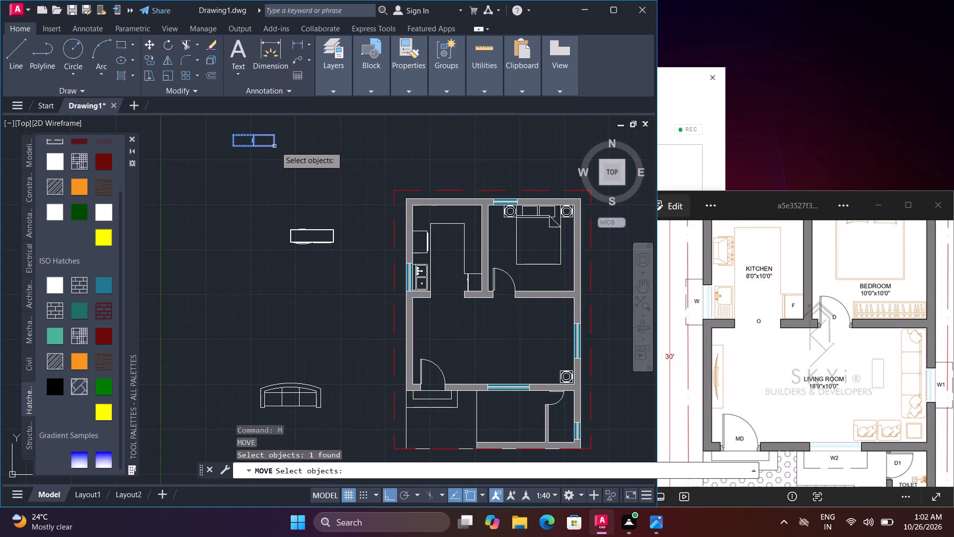
key("space")
left_click(273, 146)
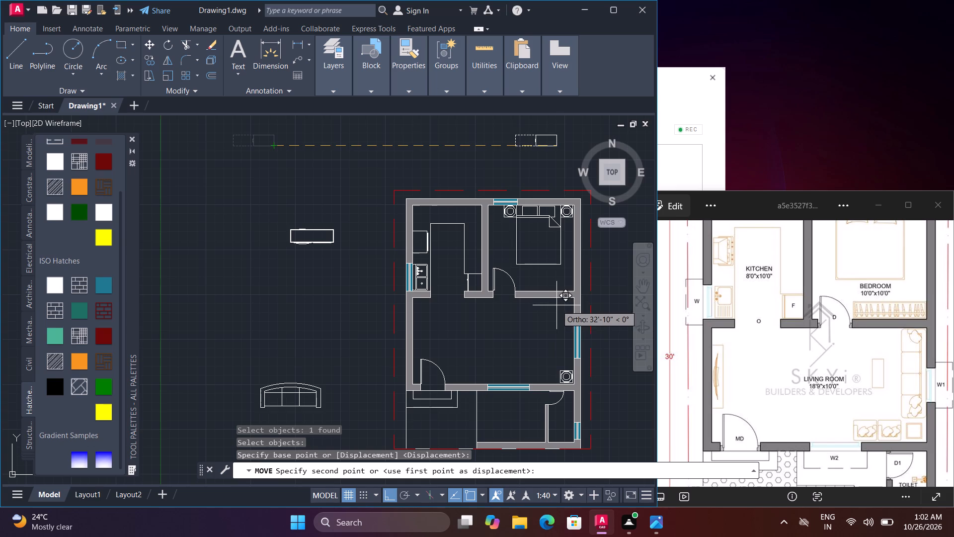
key("F8")
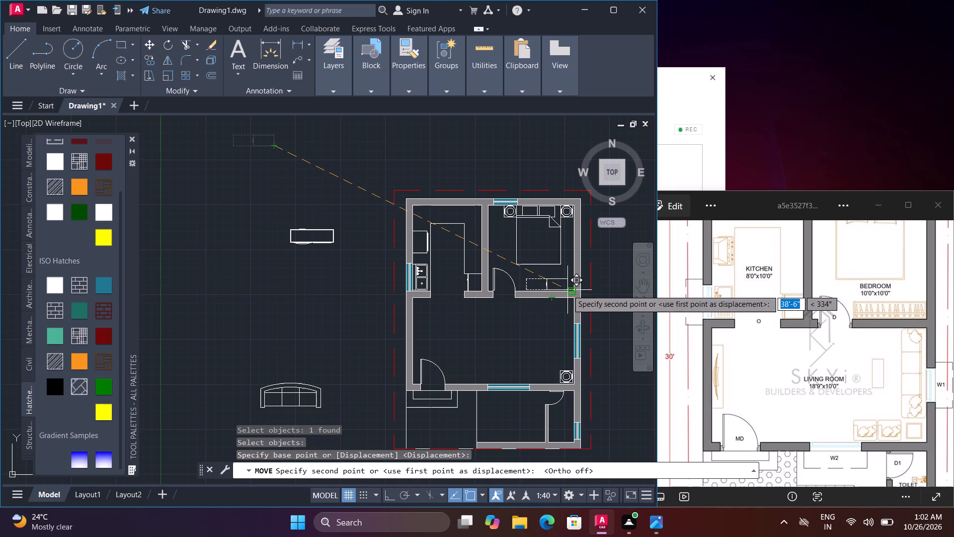
left_click(572, 290)
Move the cabinet east so its southeast corner meets the bedroom's inner southeast wall corner.
scroll(566, 284, "up", 2)
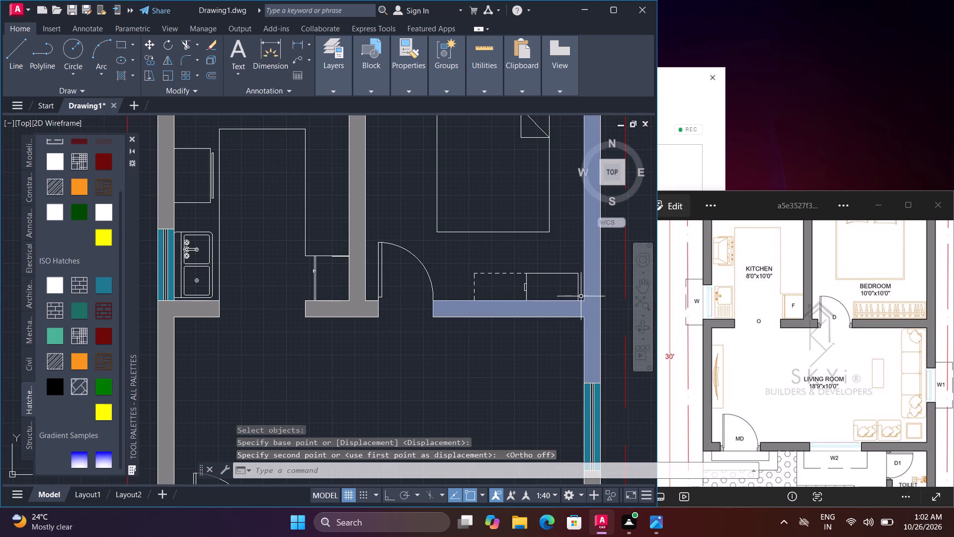
key("space")
left_click(578, 295)
key("space")
left_click(578, 301)
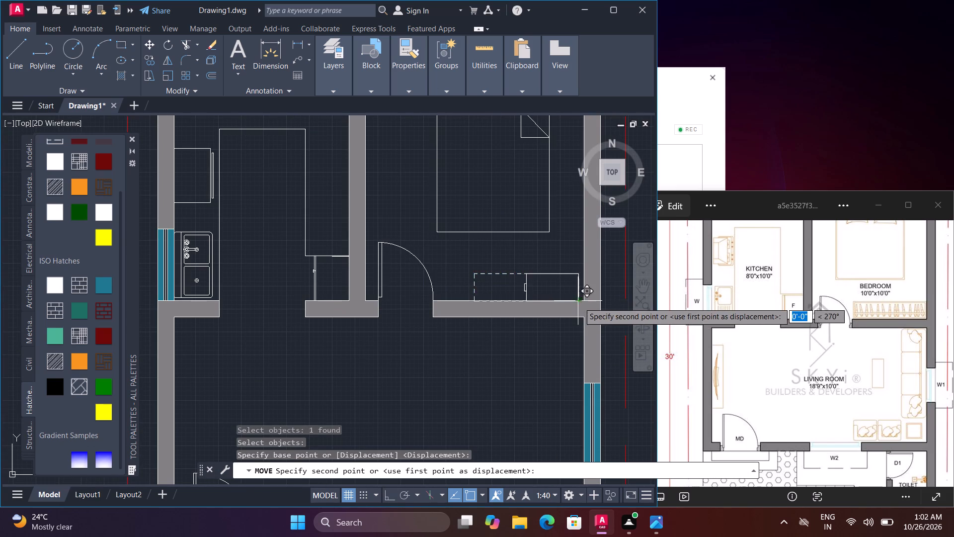
left_click(586, 302)
Scale the bedroom cabinet block up about its southeast corner so its west end stops just short of the door opening.
type("sc")
key("space")
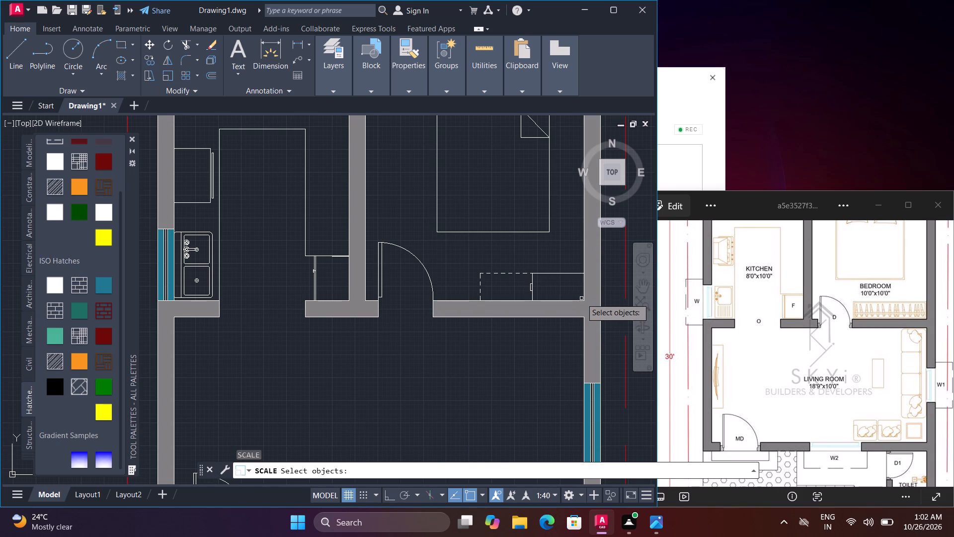
left_click(583, 300)
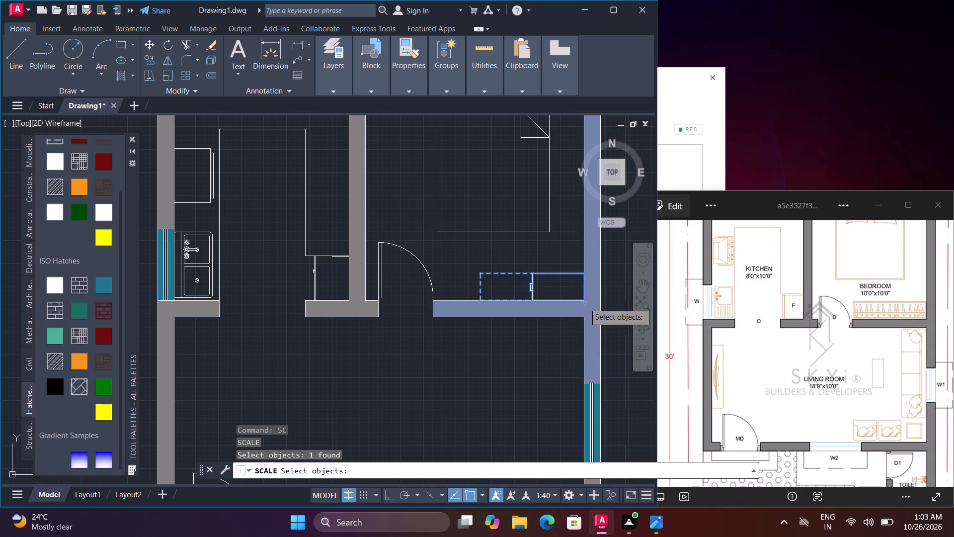
key("space")
key("space")
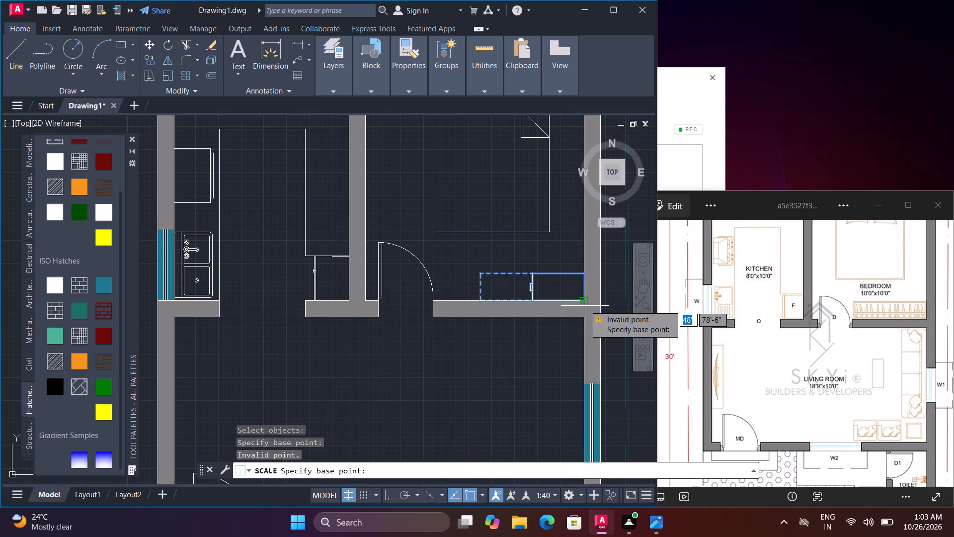
left_click(583, 298)
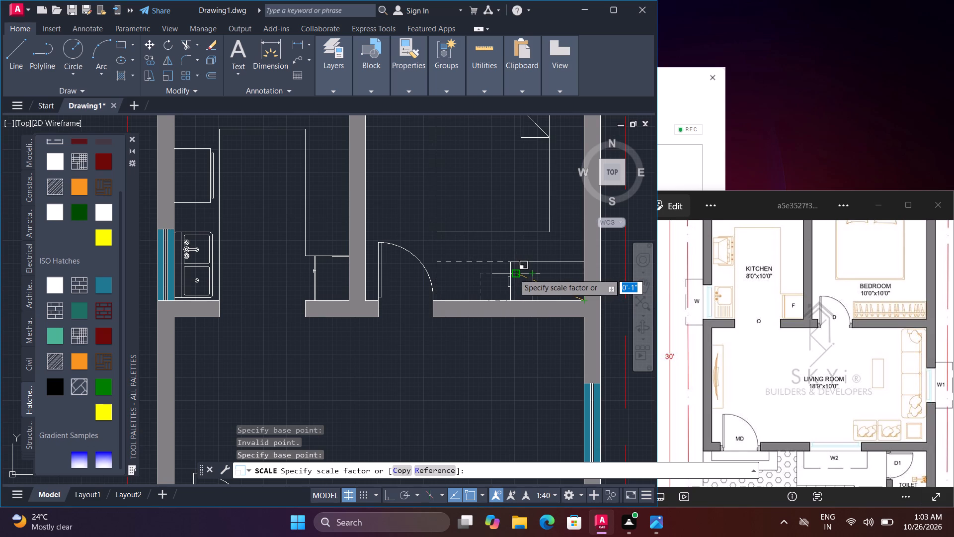
left_click(522, 274)
Fill the bedroom cabinet's solid-lined east half with the light-brown solid hatch.
scroll(525, 286, "down", 2)
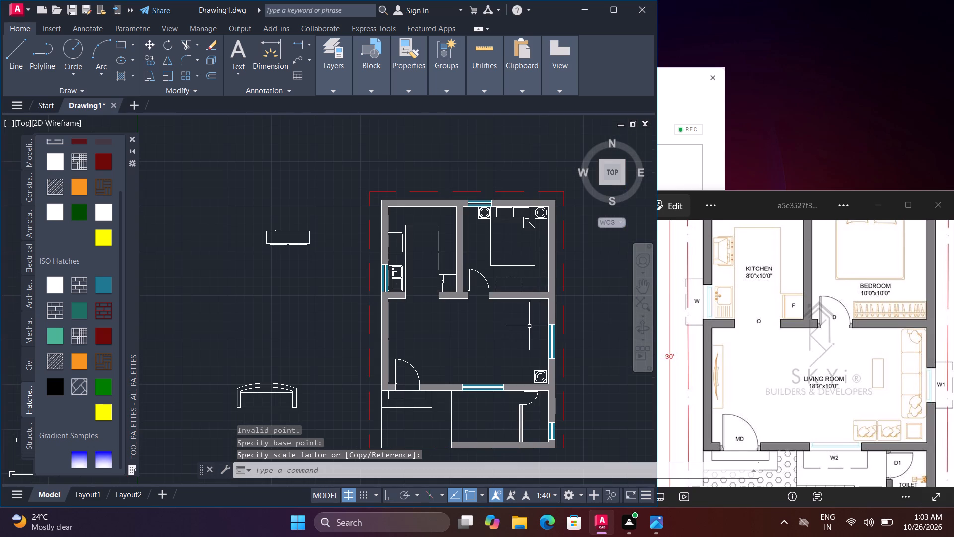
middle_click_drag(518, 333, 508, 314)
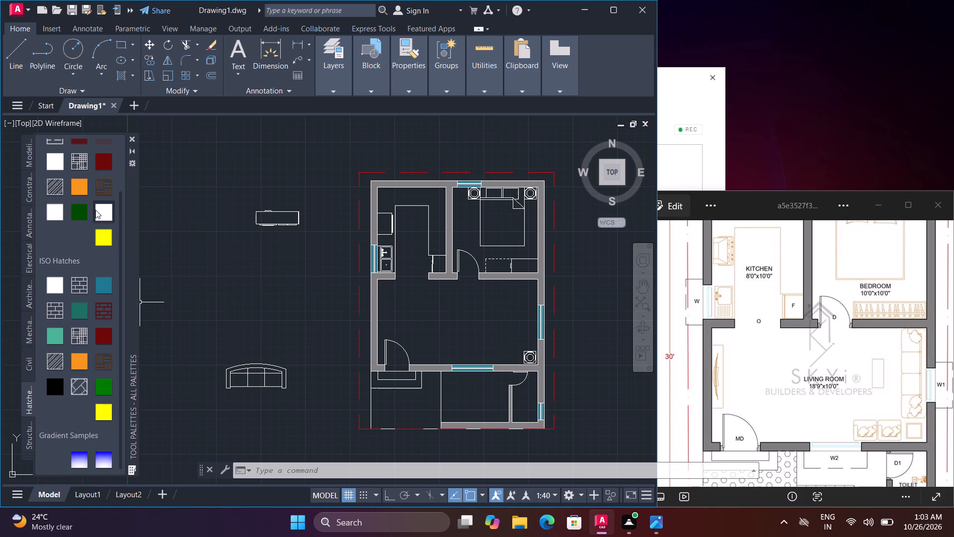
left_click(94, 240)
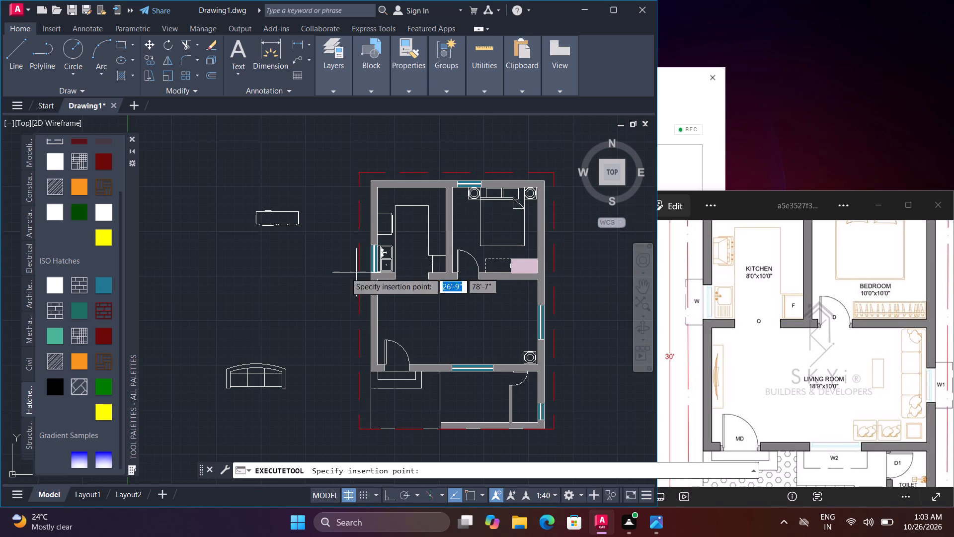
left_click(110, 213)
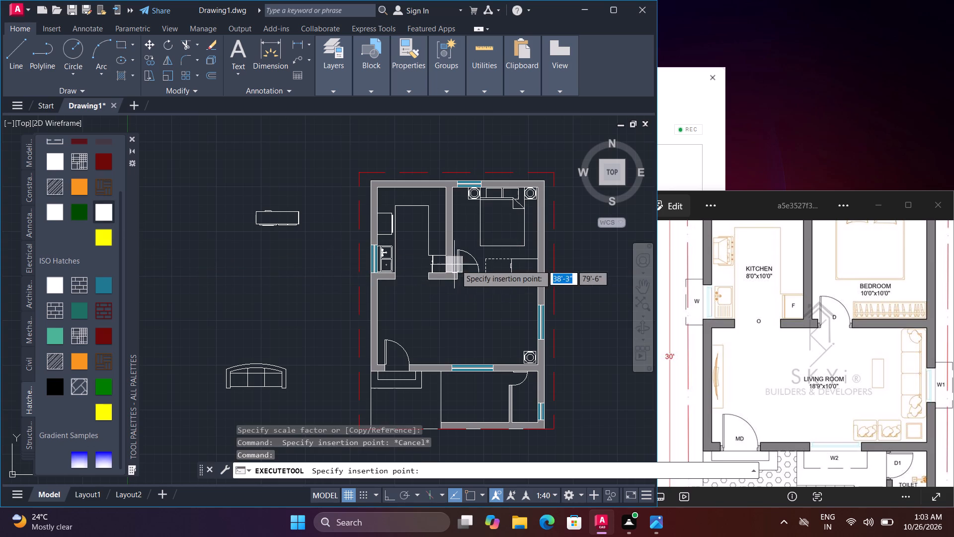
scroll(526, 273, "up", 3)
left_click(512, 245)
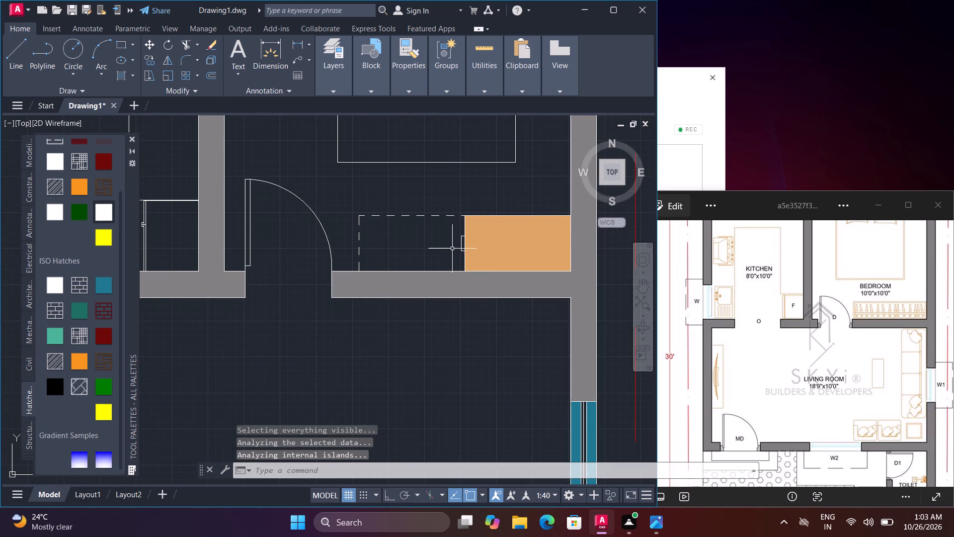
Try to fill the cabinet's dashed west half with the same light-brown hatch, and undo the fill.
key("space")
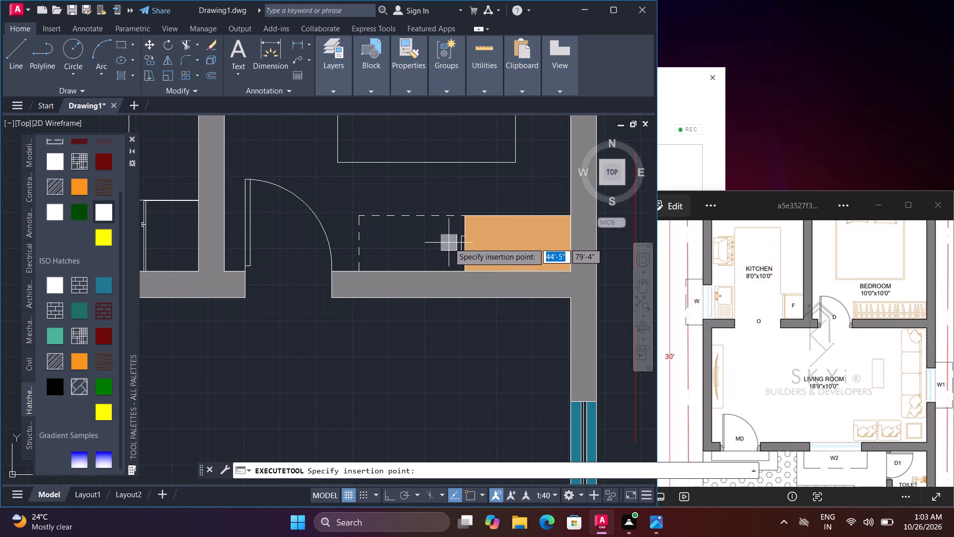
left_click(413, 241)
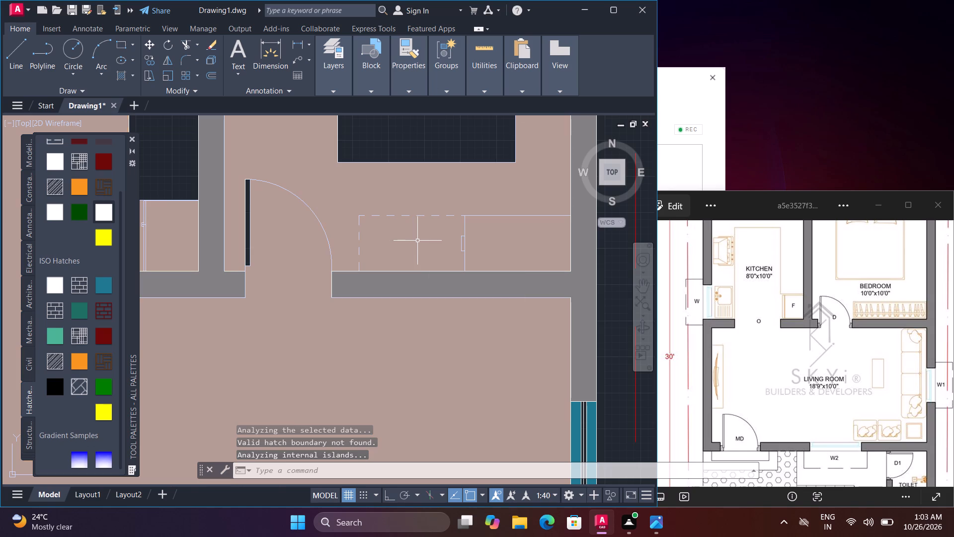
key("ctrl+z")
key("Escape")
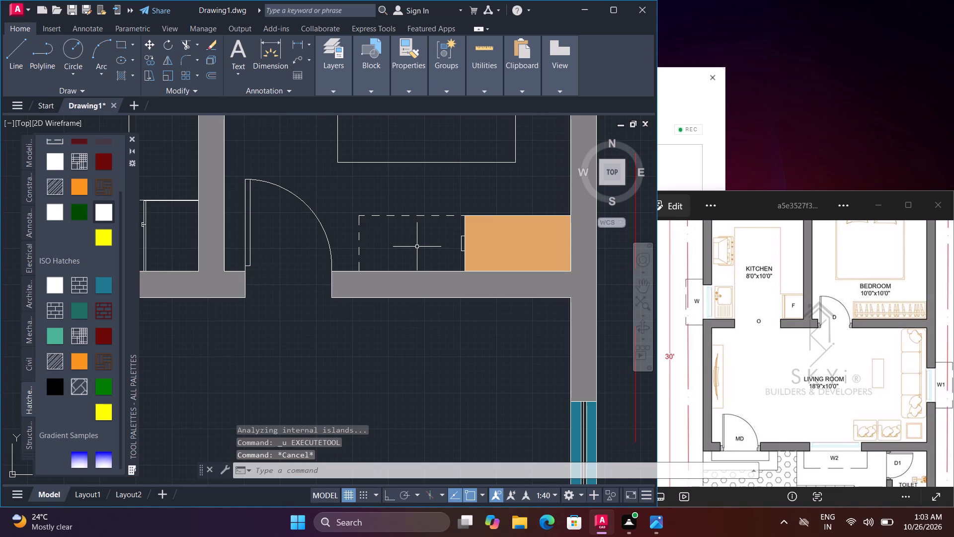
Trace the dashed north and west edges of the cabinet's west half with continuous lines, down to the bedroom's south wall.
type("l")
key("space")
left_click(466, 214)
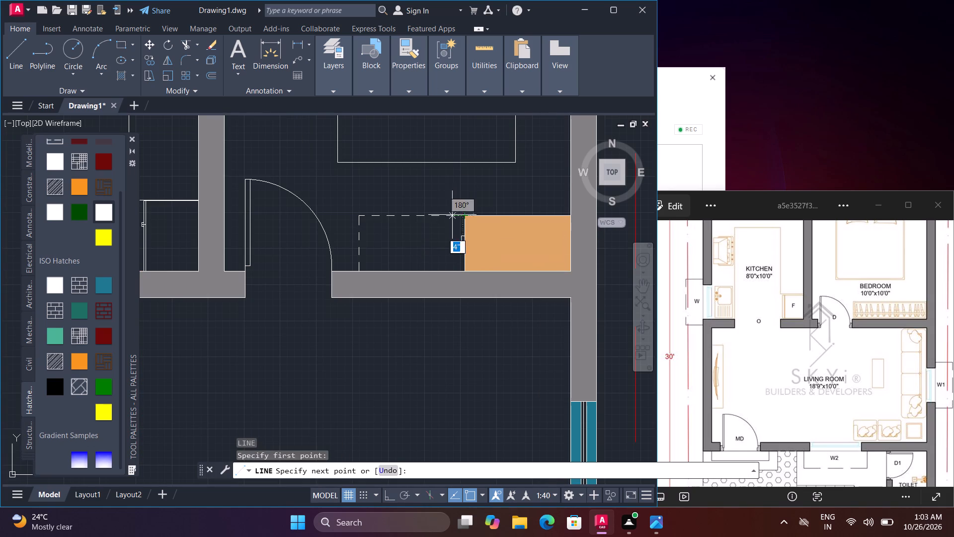
left_click(359, 216)
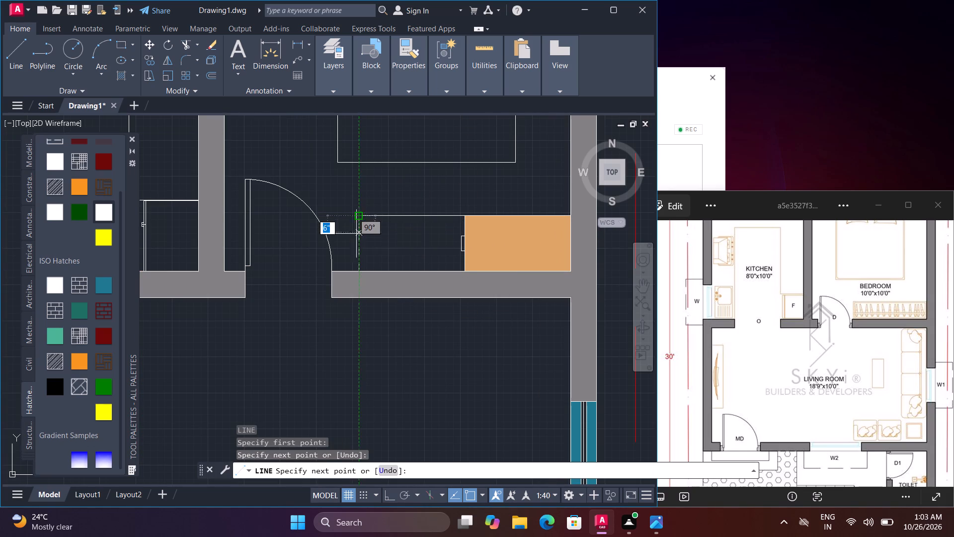
left_click(360, 272)
key("space")
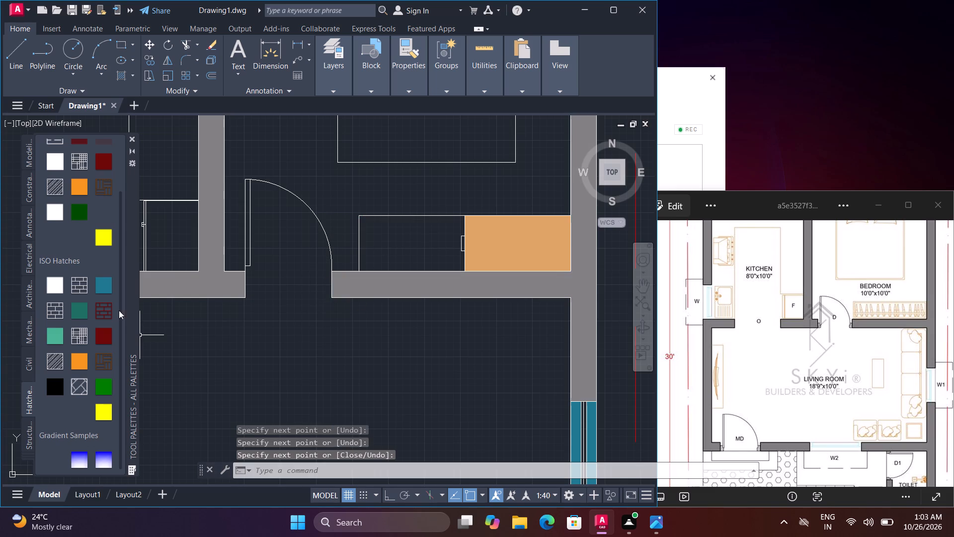
Fill the enclosed west half of the cabinet with the same light-brown solid hatch.
left_click(104, 214)
left_click(368, 247)
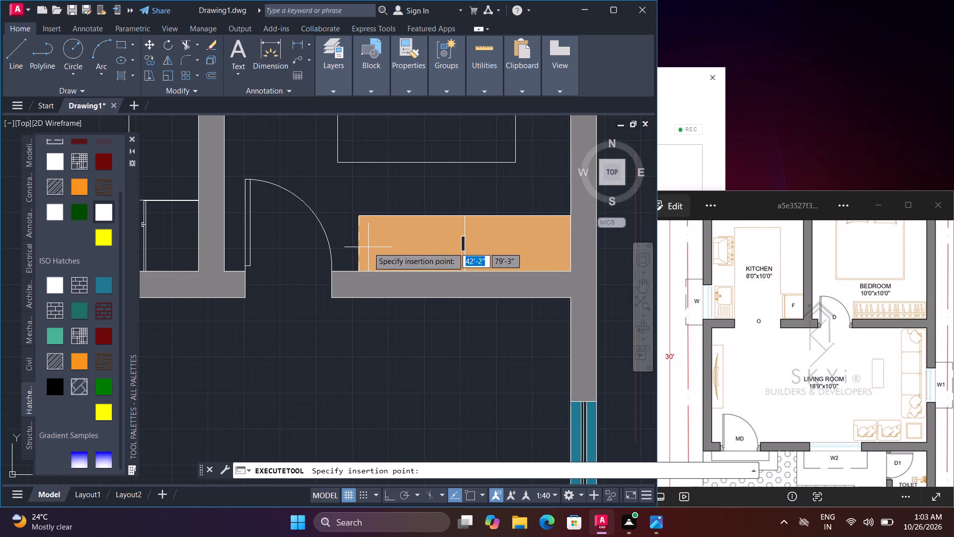
key("Escape")
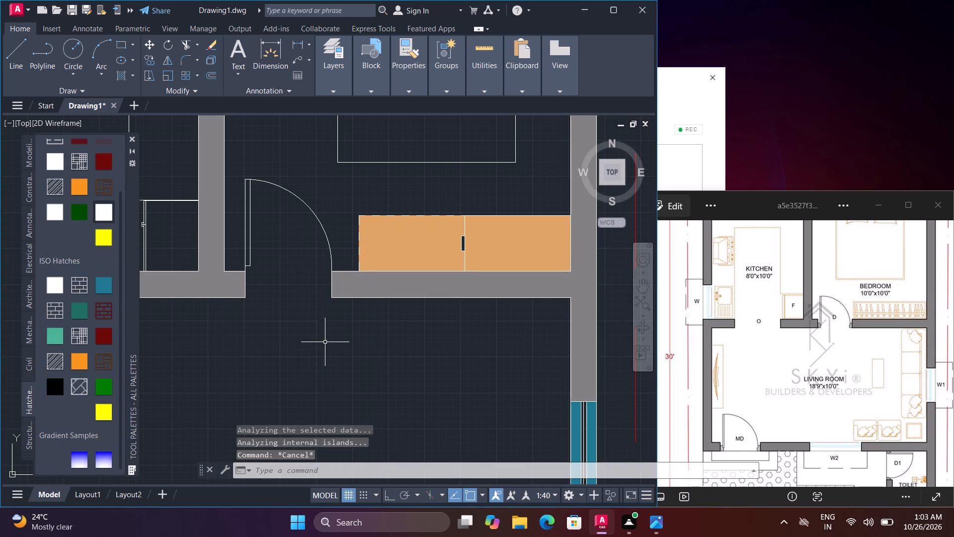
Delete the two helper lines traced over the cabinet's north and west dashed edges.
left_click(429, 212)
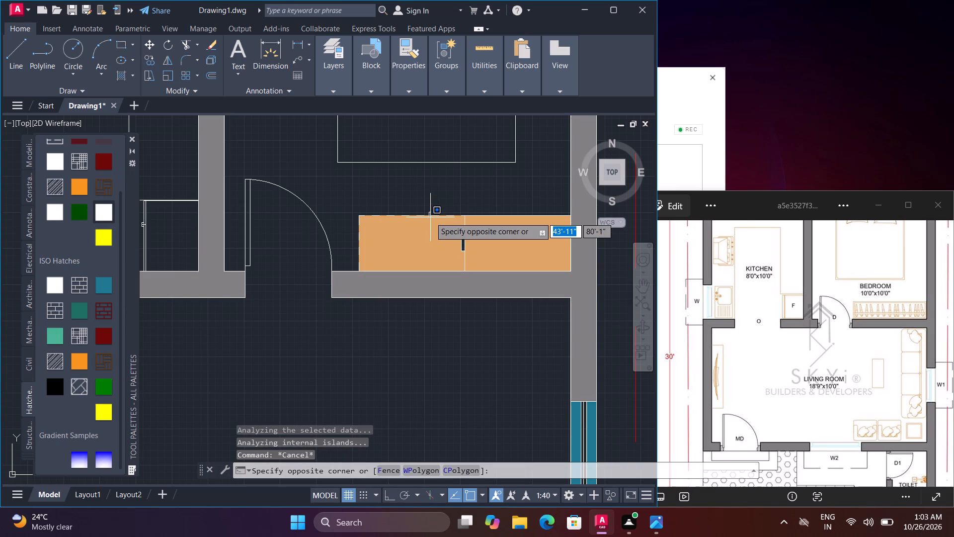
left_click(430, 217)
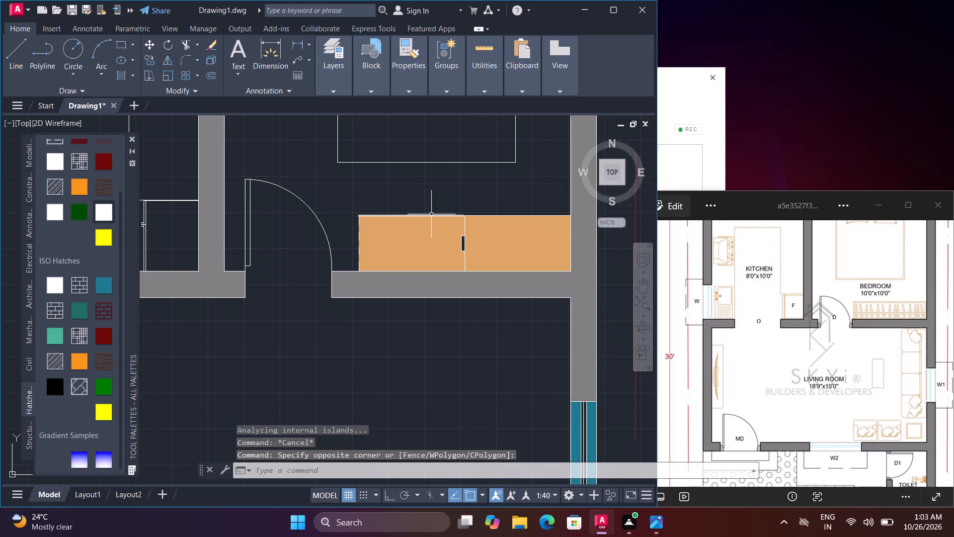
left_click(432, 214)
left_click(357, 242)
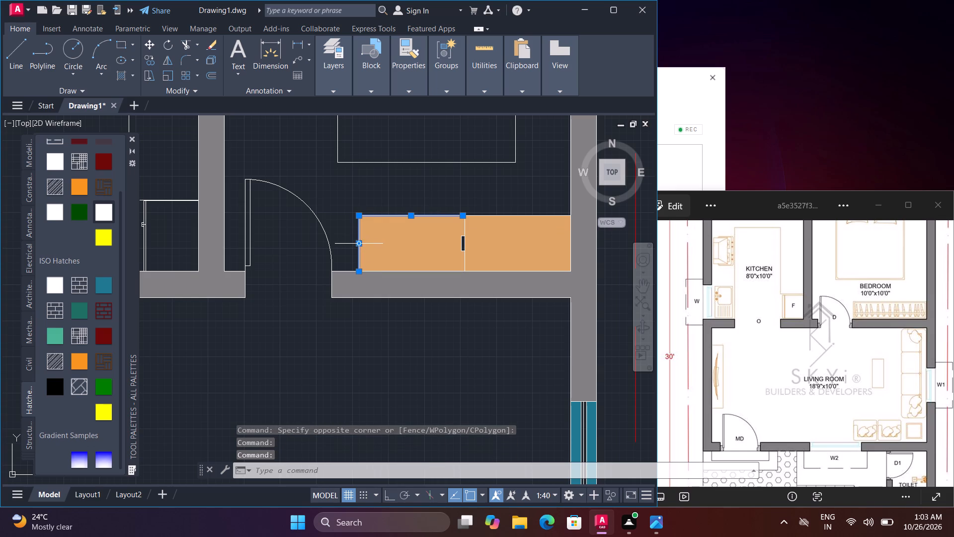
key("Delete")
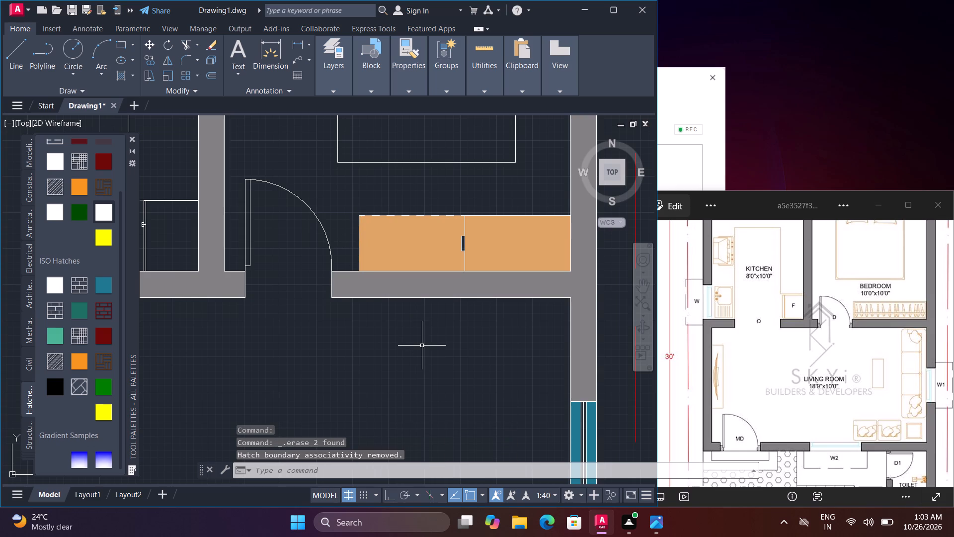
Draw a 2' line westward just inside the living room's northeast corner with Ortho on, as the sofa outline's north edge.
scroll(423, 340, "down", 1)
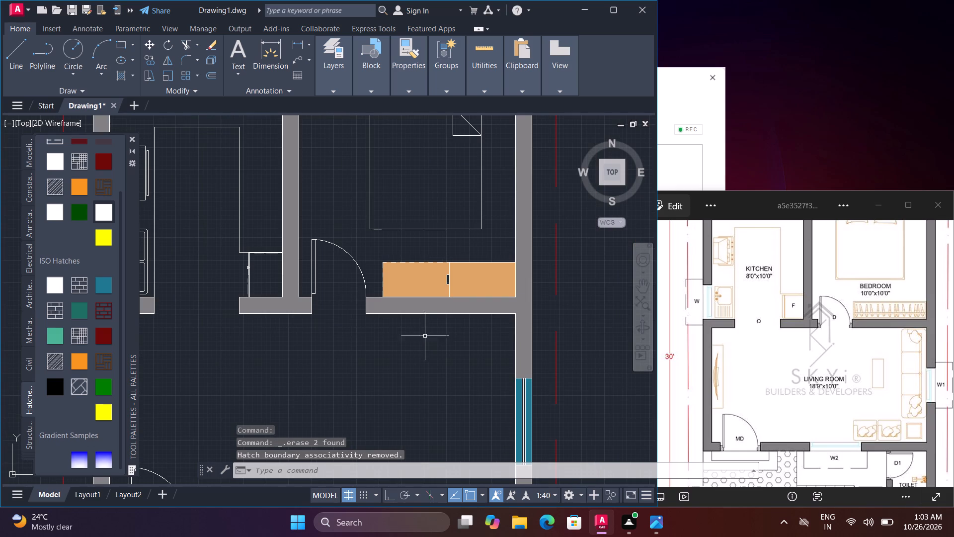
scroll(382, 357, "down", 2)
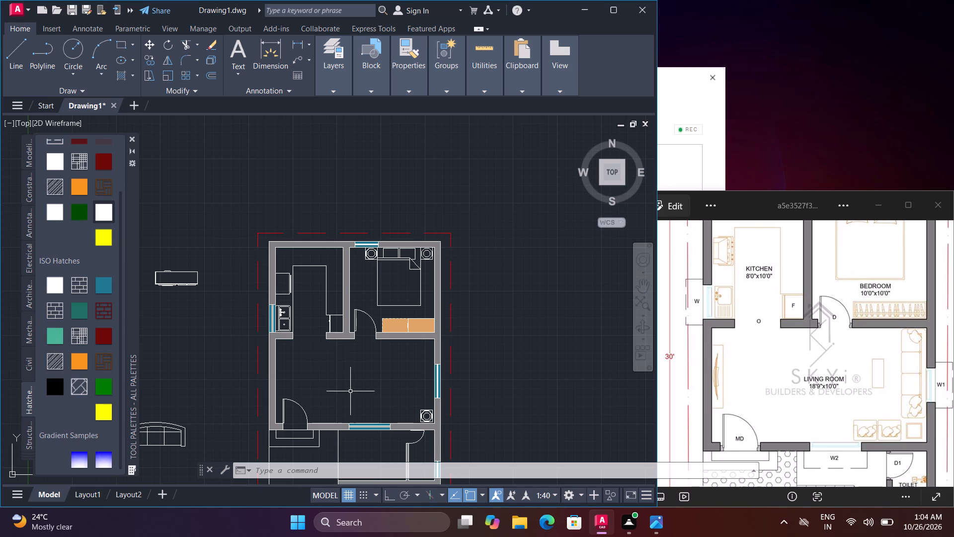
type("l")
key("space")
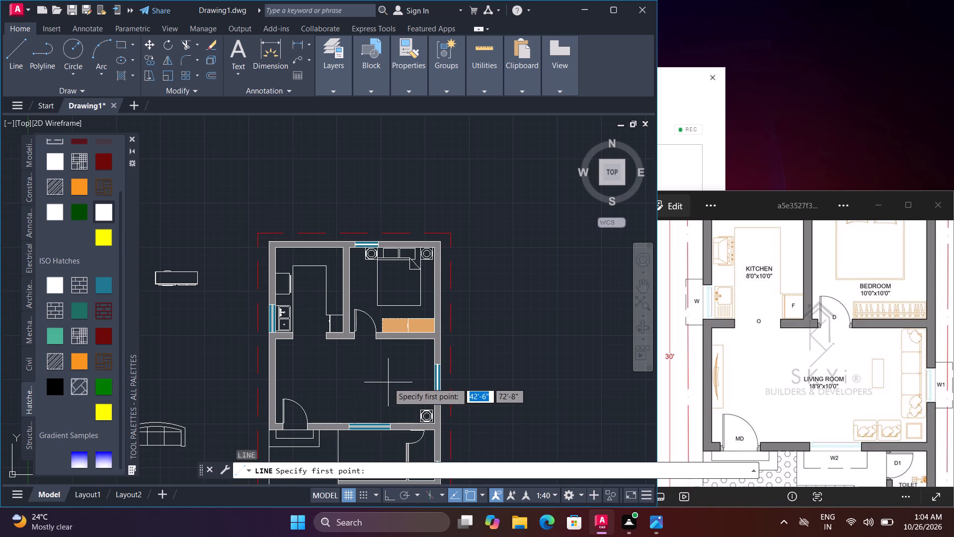
middle_click_drag(387, 378, 335, 350)
middle_click(335, 350)
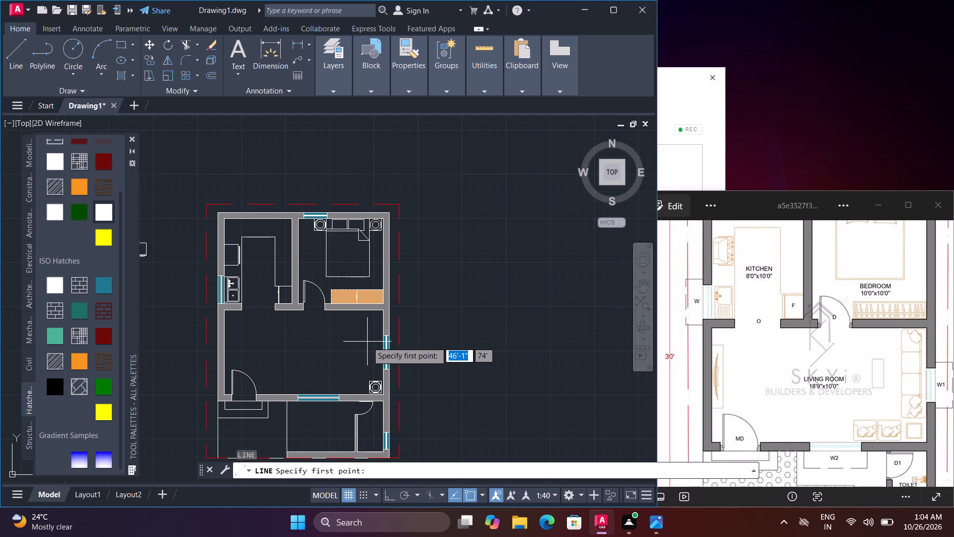
scroll(368, 341, "up", 2)
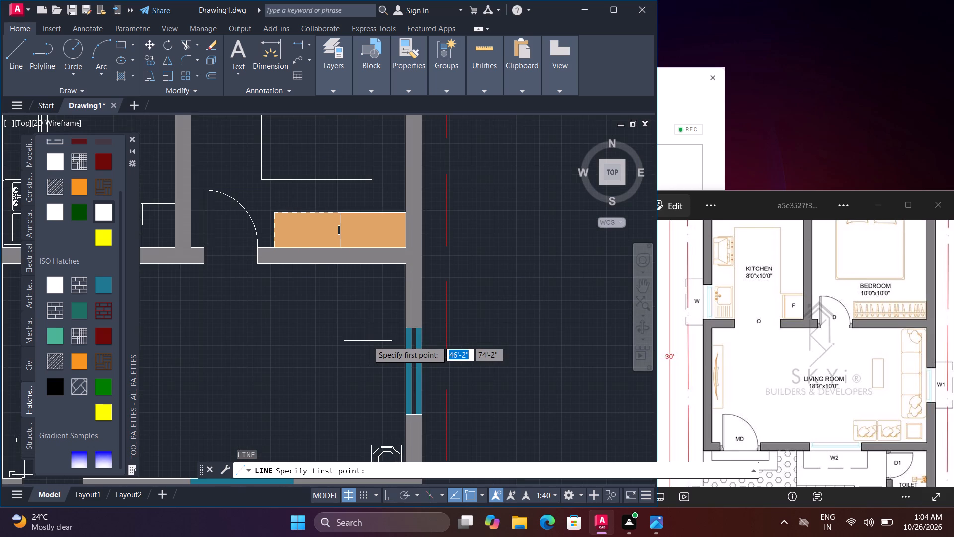
left_click(396, 275)
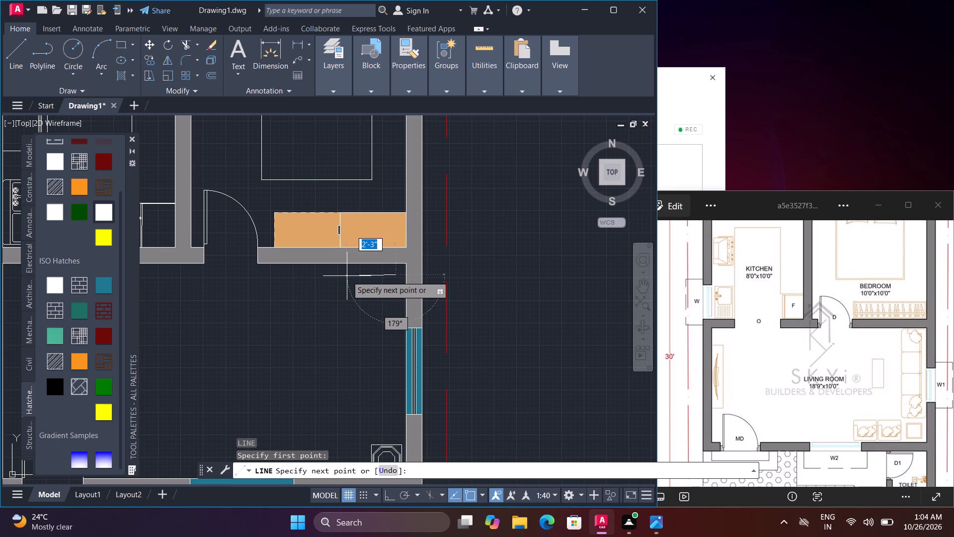
key("F8")
type("2'")
key("Return")
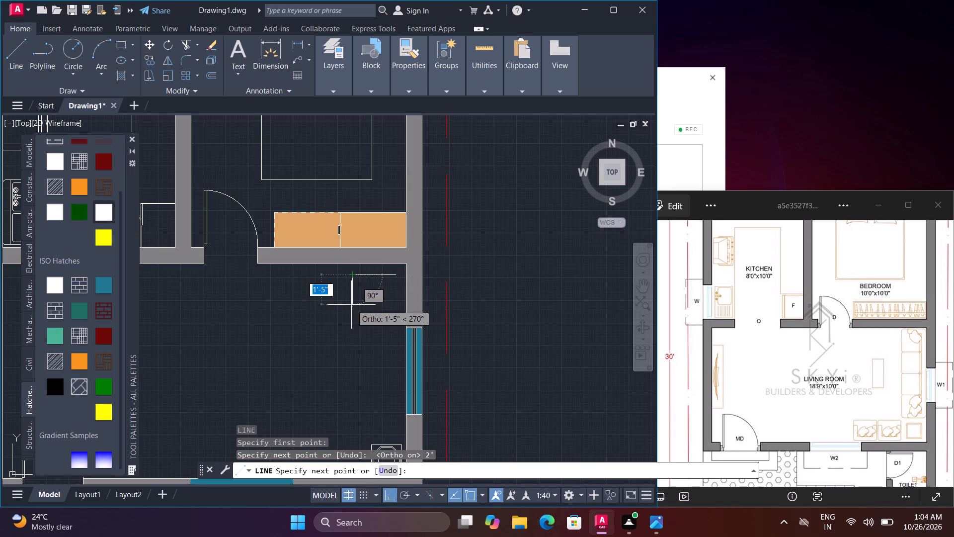
Close the sofa outline with a west side down to just north of the corner table, a 2' south edge and an east side.
middle_click_drag(351, 303, 344, 255)
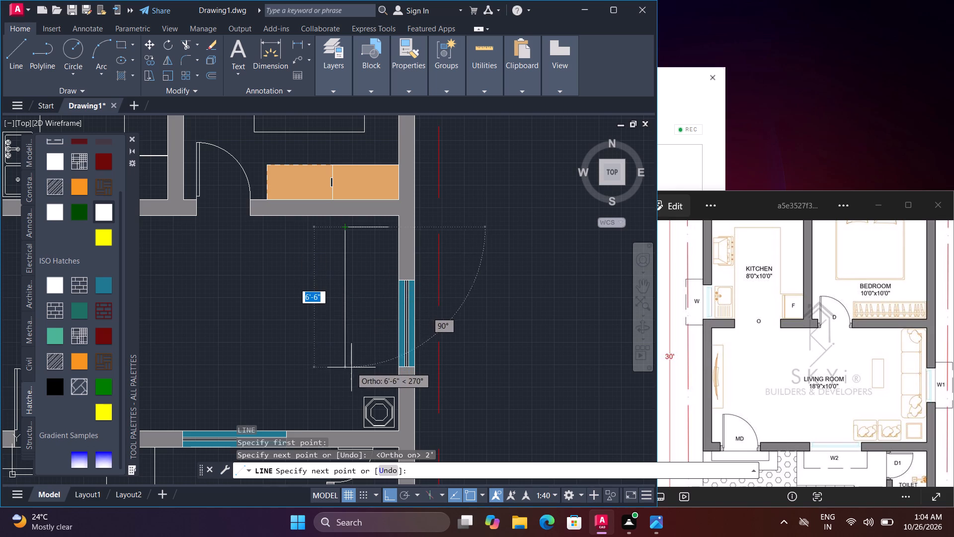
left_click(353, 388)
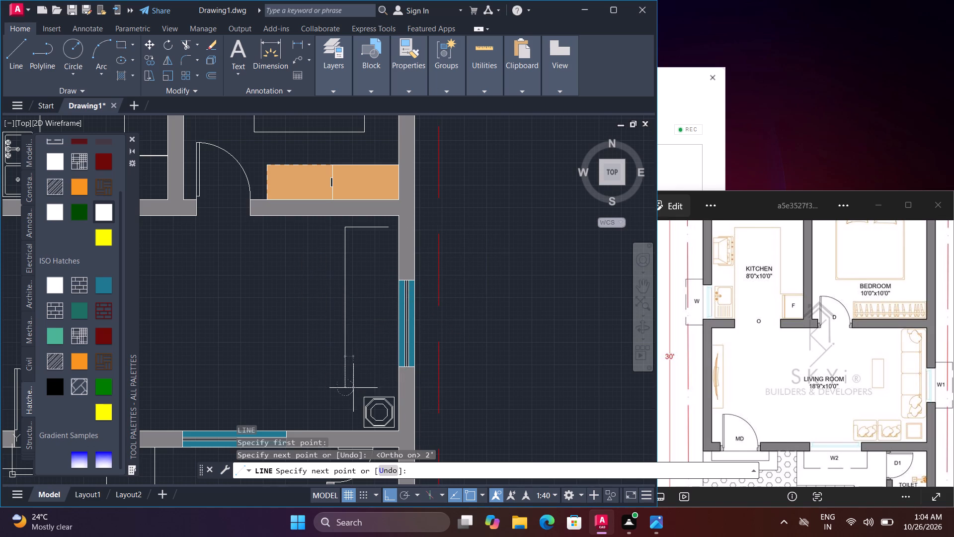
key("2")
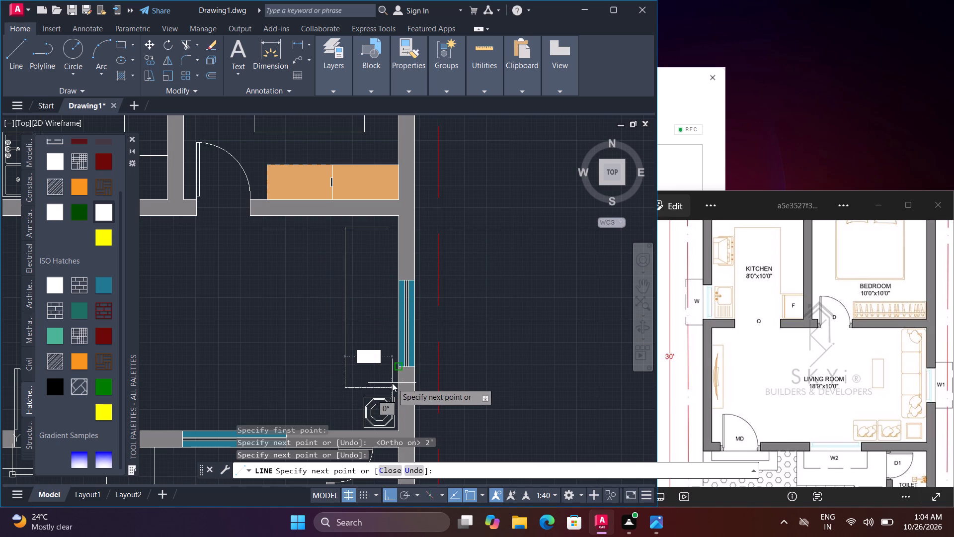
key("apostrophe")
key("Return")
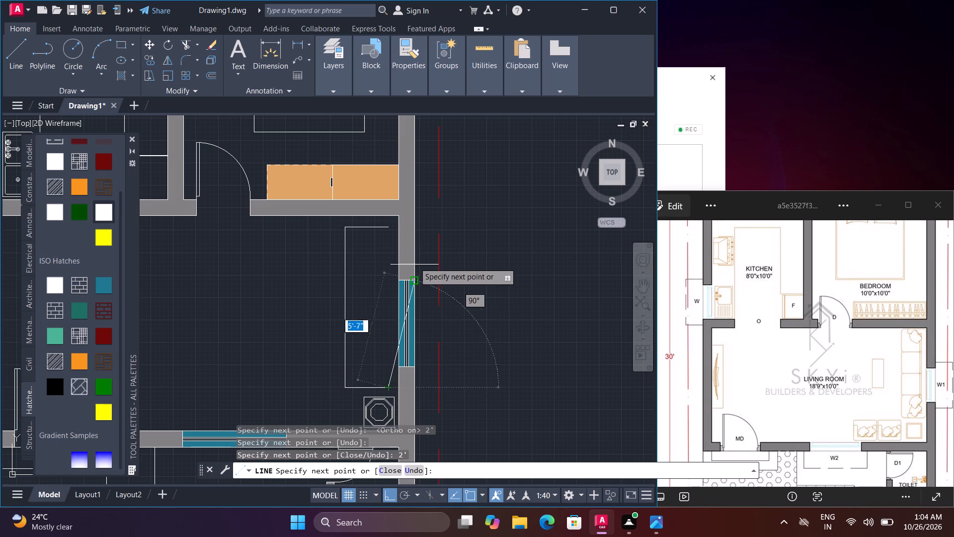
left_click(390, 228)
key("space")
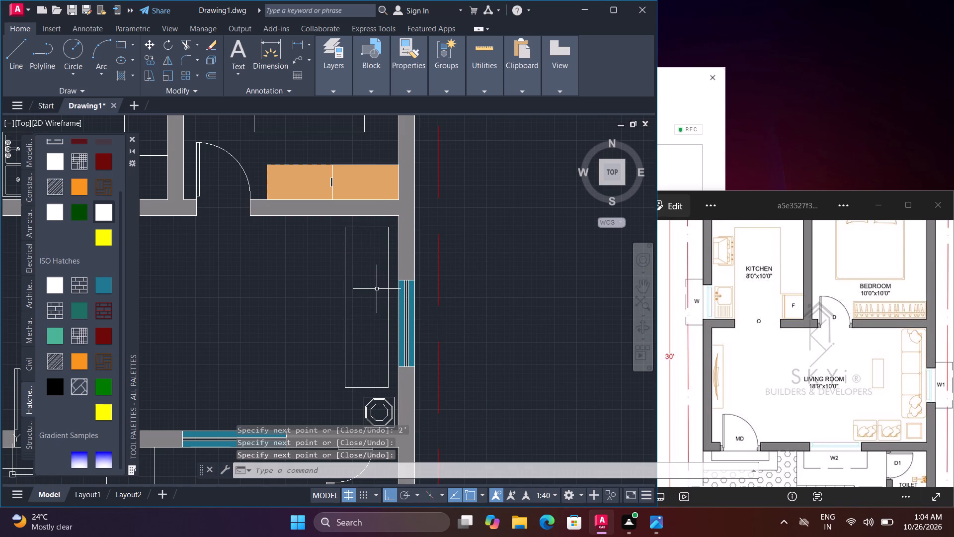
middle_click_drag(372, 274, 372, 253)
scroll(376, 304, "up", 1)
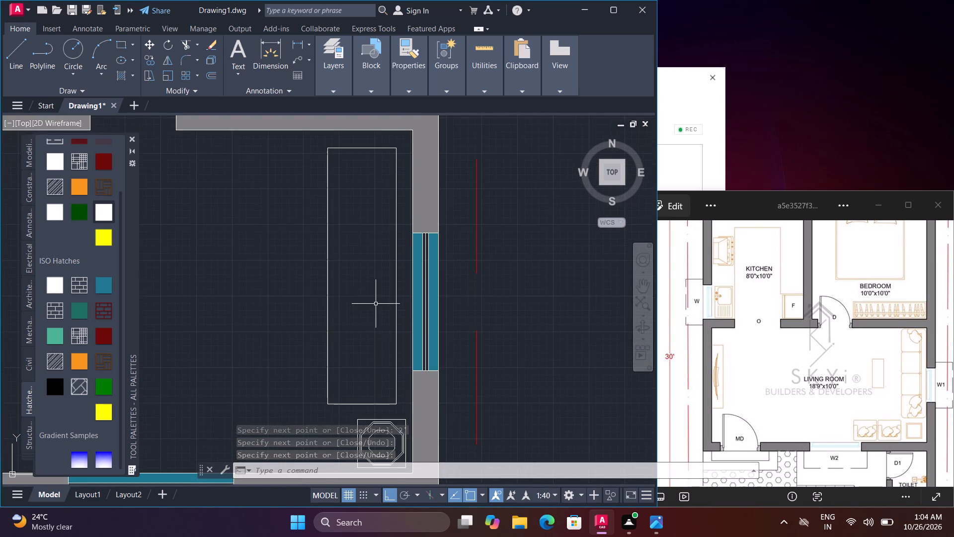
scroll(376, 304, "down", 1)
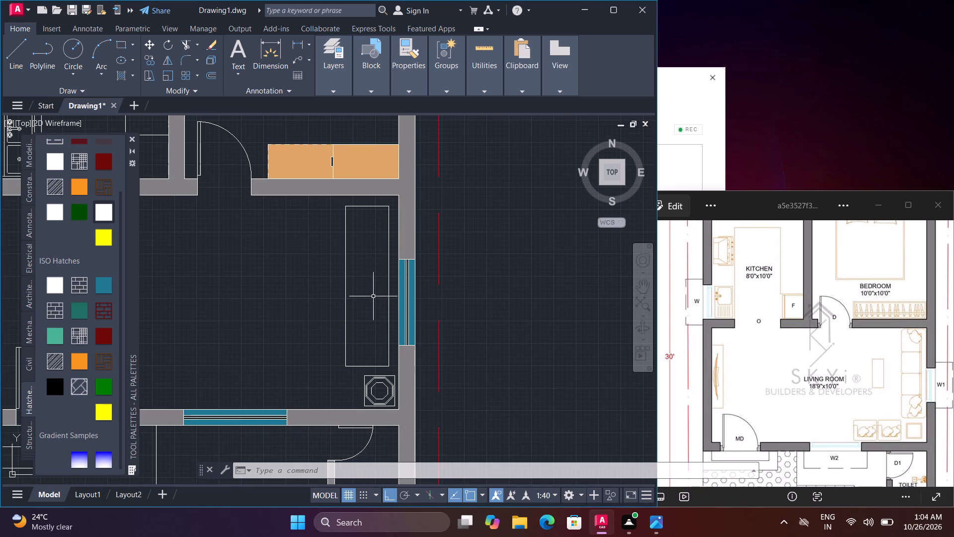
Start a line at the sofa outline's northeast corner and run it 1.5' west along the north edge.
middle_click_drag(373, 286, 373, 314)
middle_click_drag(375, 265, 377, 276)
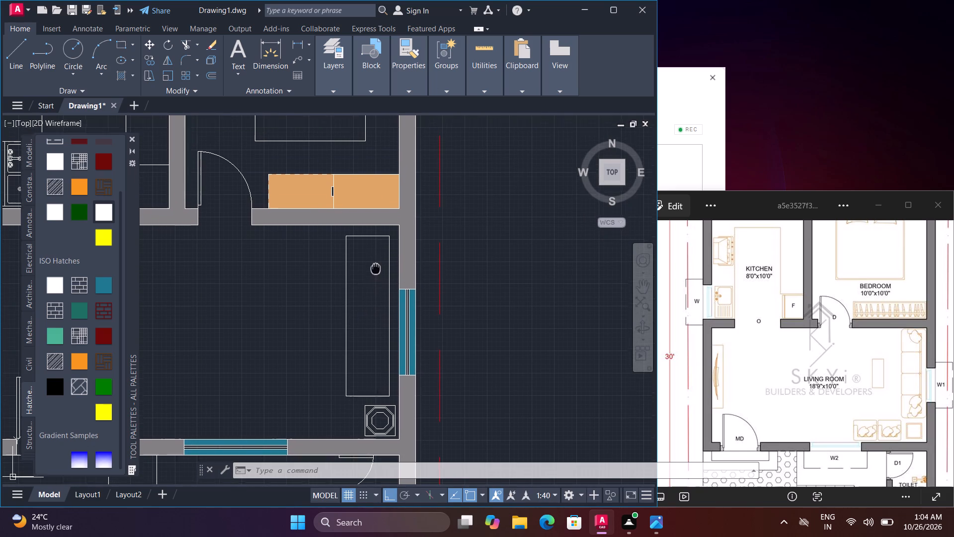
middle_click_drag(377, 276, 378, 293)
scroll(376, 271, "up", 1)
type("l")
key("space")
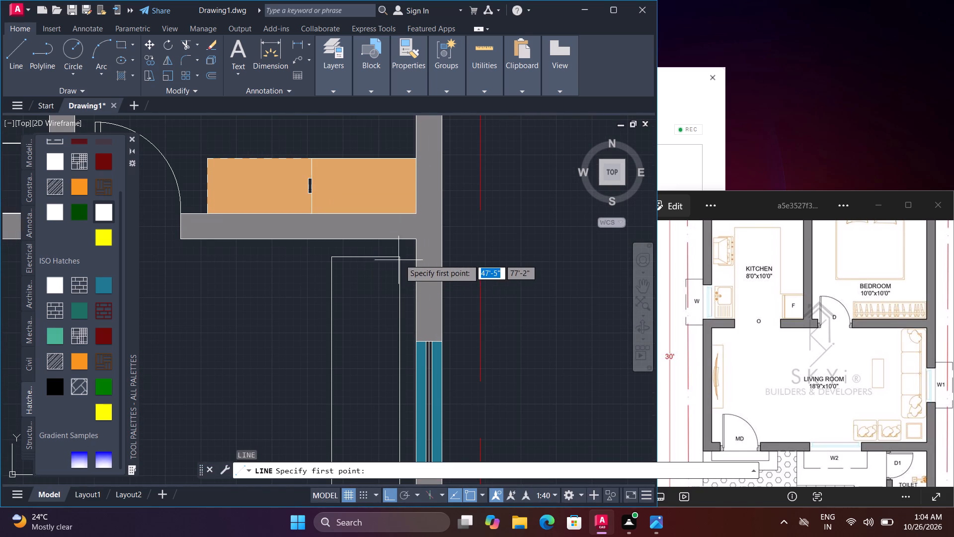
left_click(401, 258)
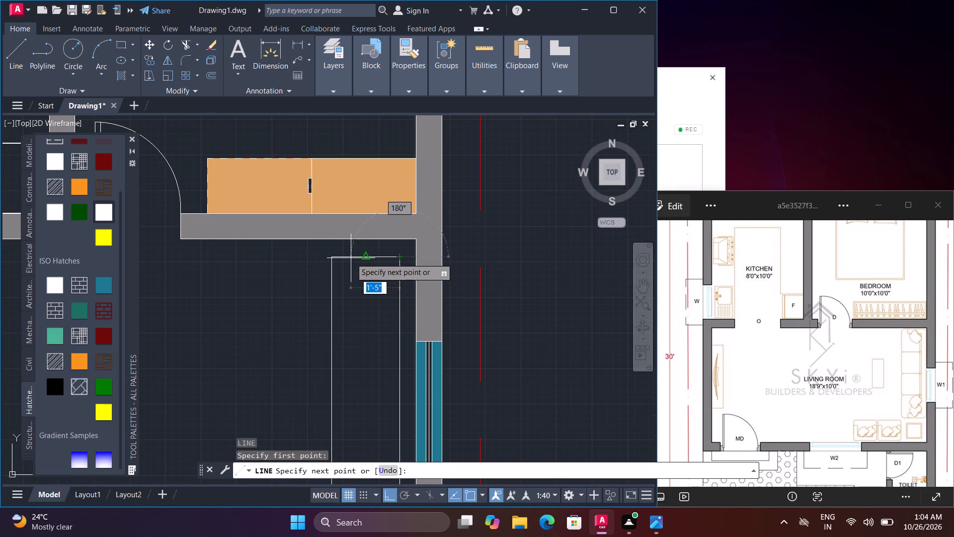
scroll(346, 259, "up", 2)
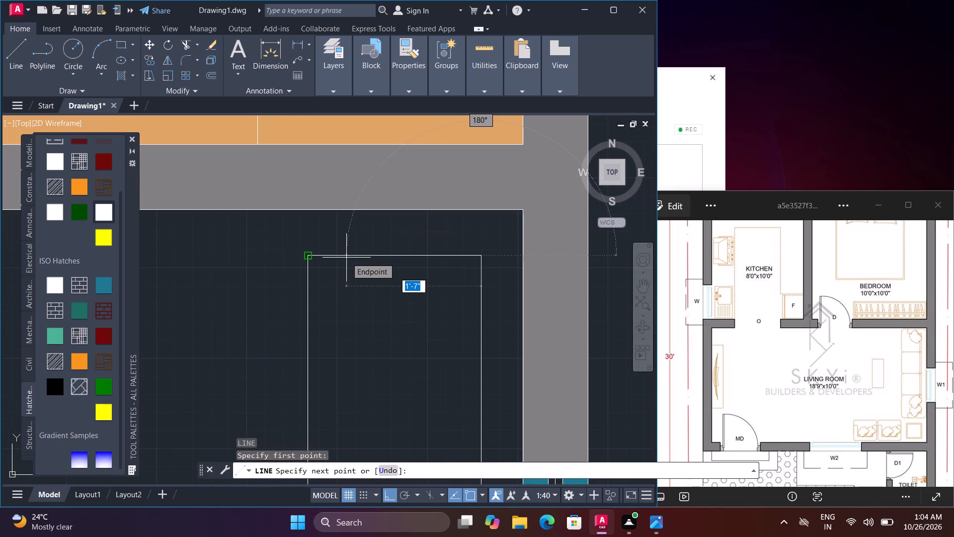
key("1")
key("period")
key("5")
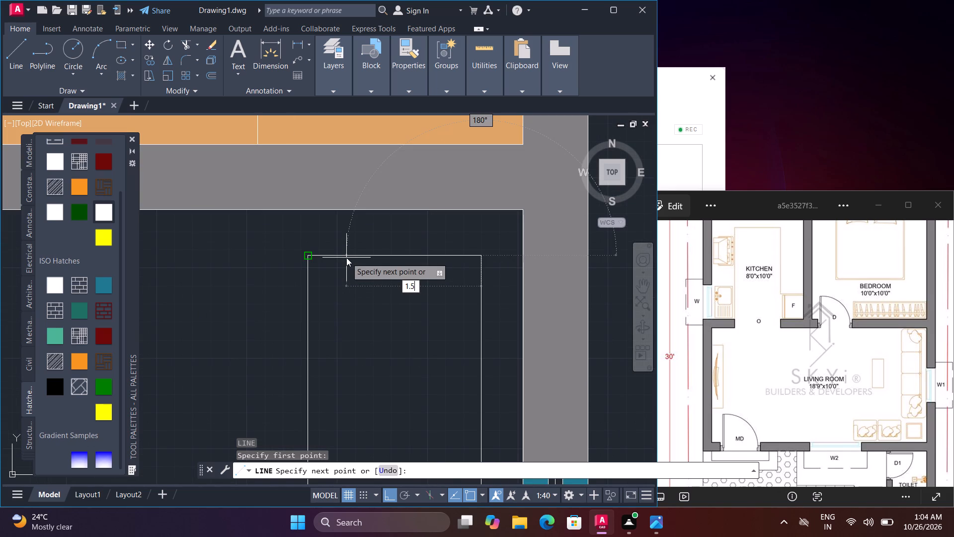
key("apostrophe")
key("Return")
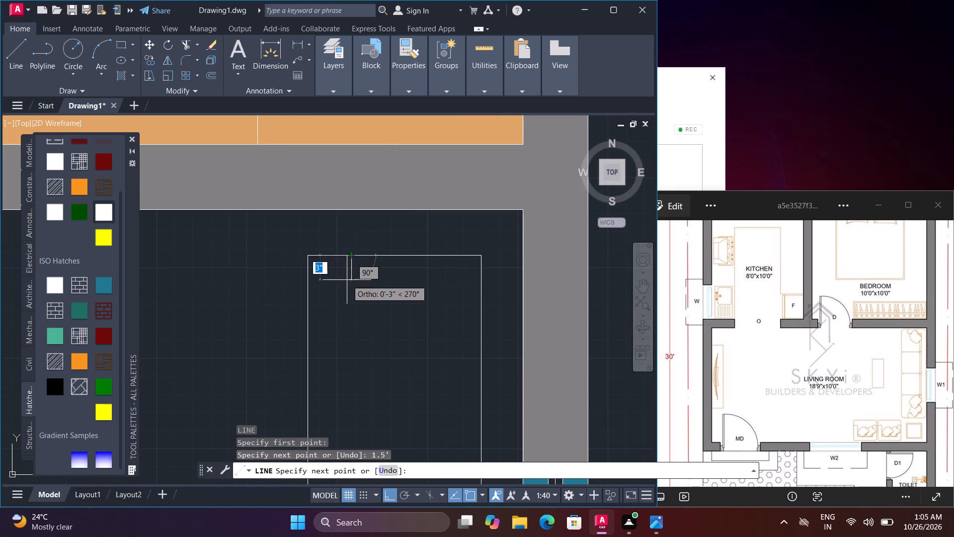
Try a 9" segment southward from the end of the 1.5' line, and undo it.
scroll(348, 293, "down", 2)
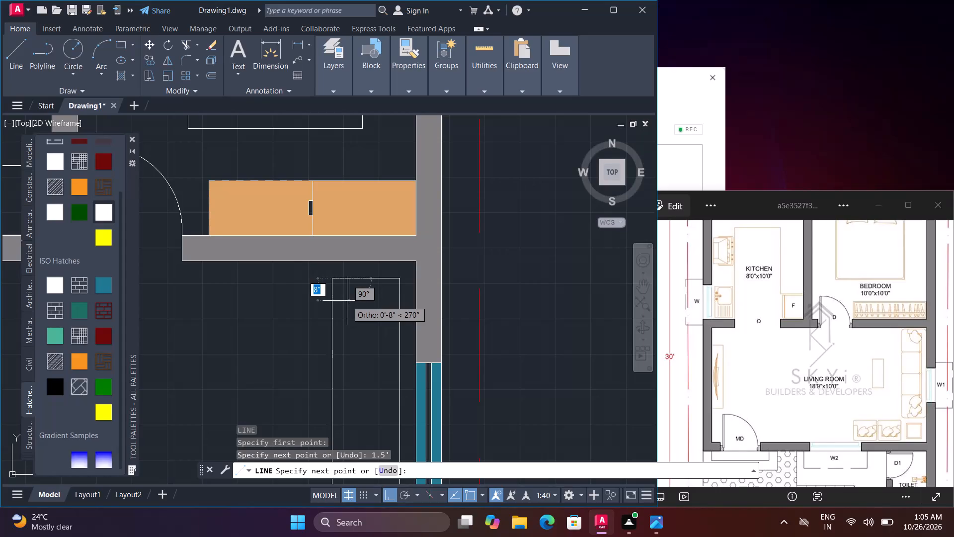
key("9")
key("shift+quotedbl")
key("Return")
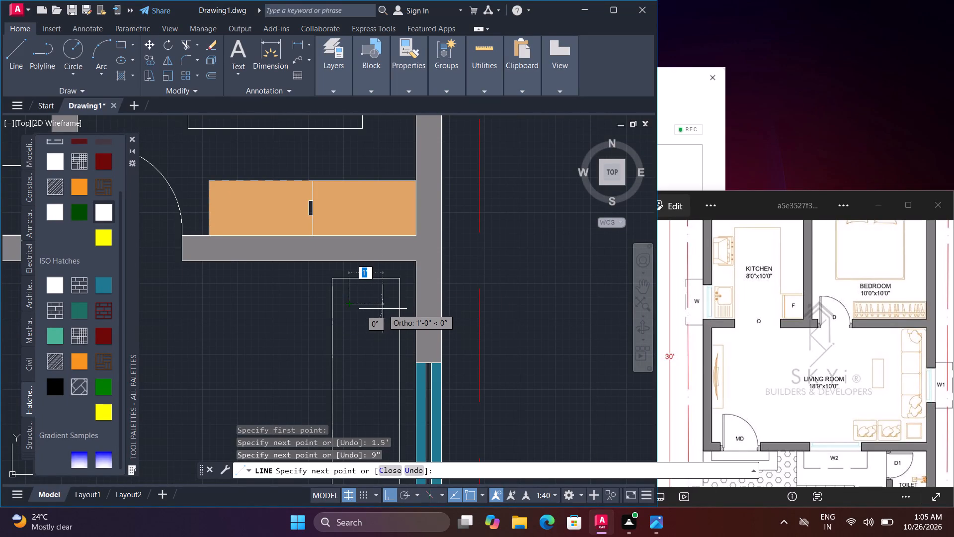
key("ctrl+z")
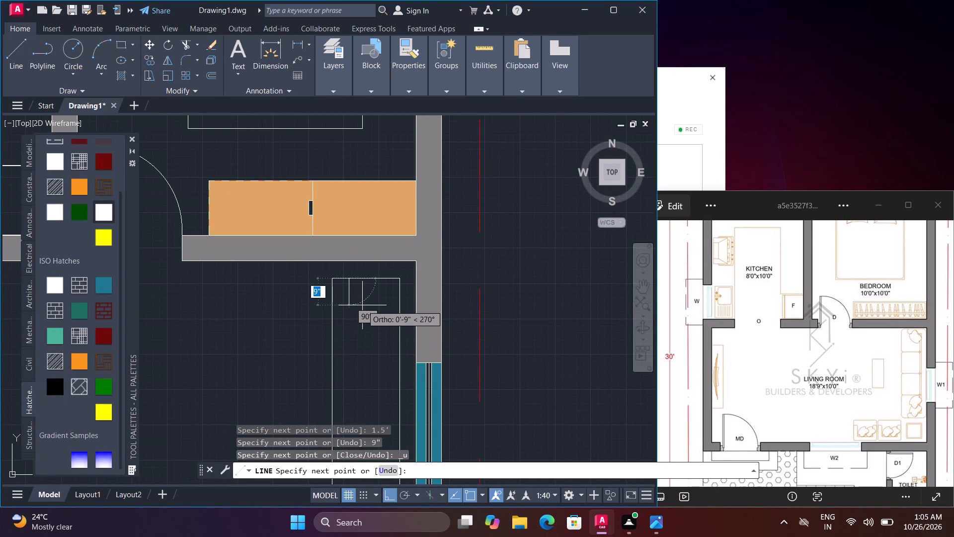
Outline the sofa's north armrest with a 5" segment south and a segment about 1'-0" east.
key("5")
key("shift+quotedbl")
key("Return")
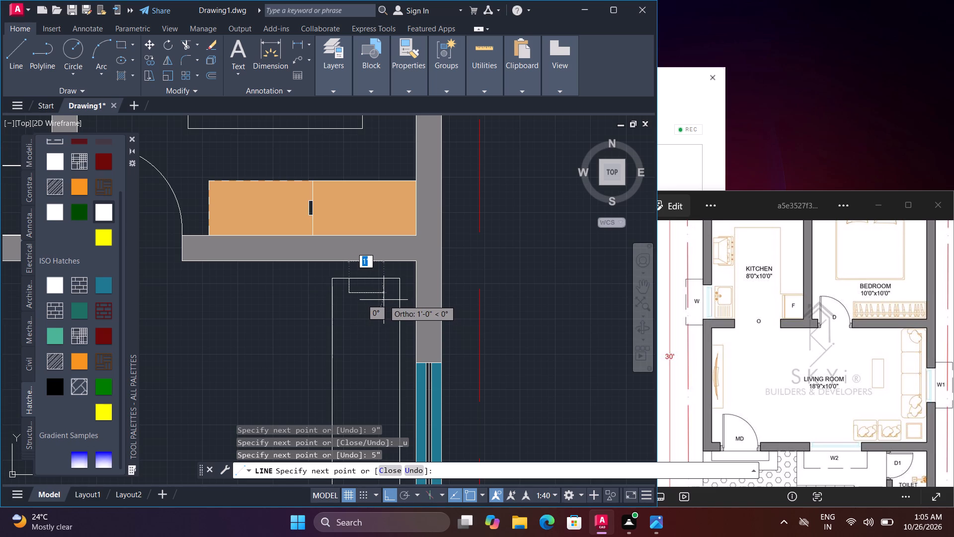
left_click(384, 300)
Continue the line south as the backrest, west to align with the north armrest's end, and about 5" south to the sofa's south edge.
middle_click_drag(385, 318, 403, 213)
middle_click_drag(402, 300, 414, 225)
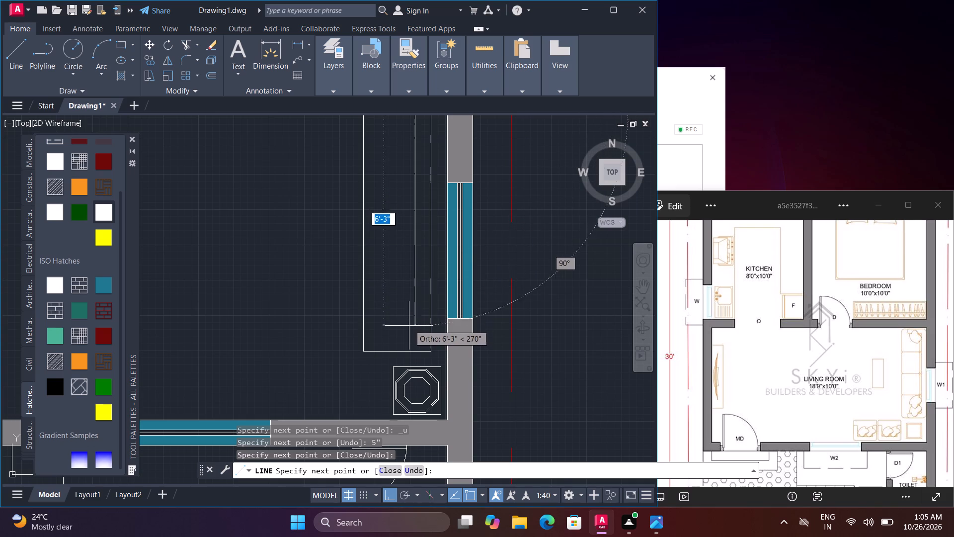
scroll(412, 338, "up", 2)
left_click(414, 339)
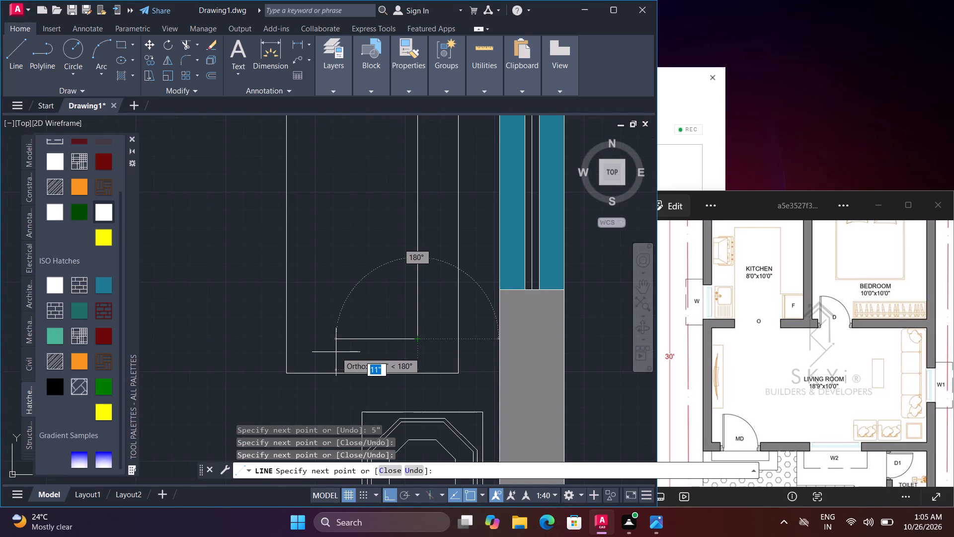
scroll(336, 352, "down", 3)
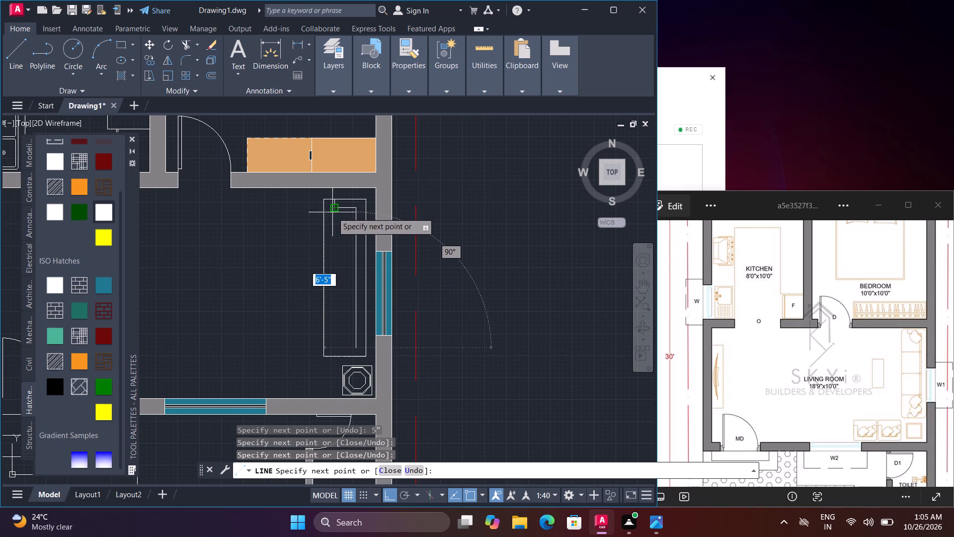
scroll(334, 352, "up", 2)
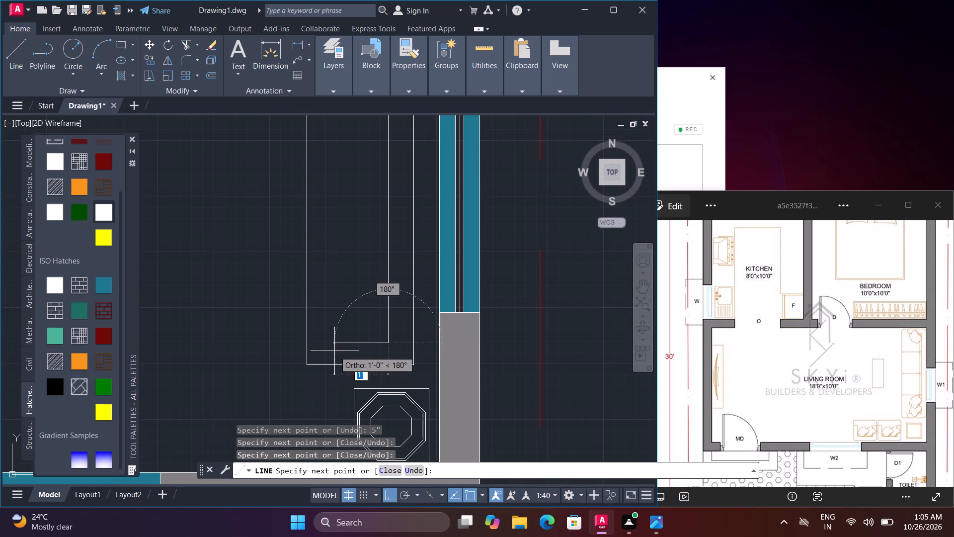
scroll(343, 343, "down", 2)
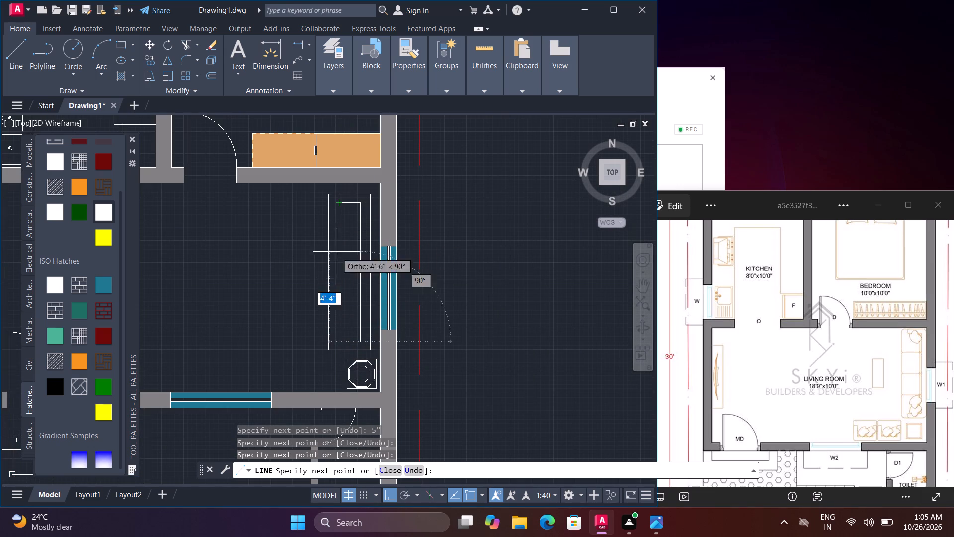
left_click(339, 340)
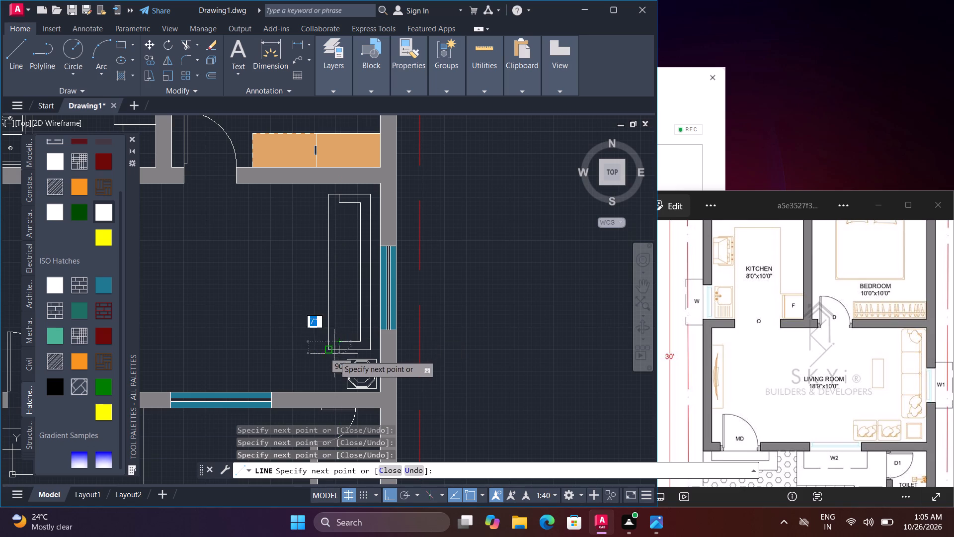
scroll(334, 356, "up", 4)
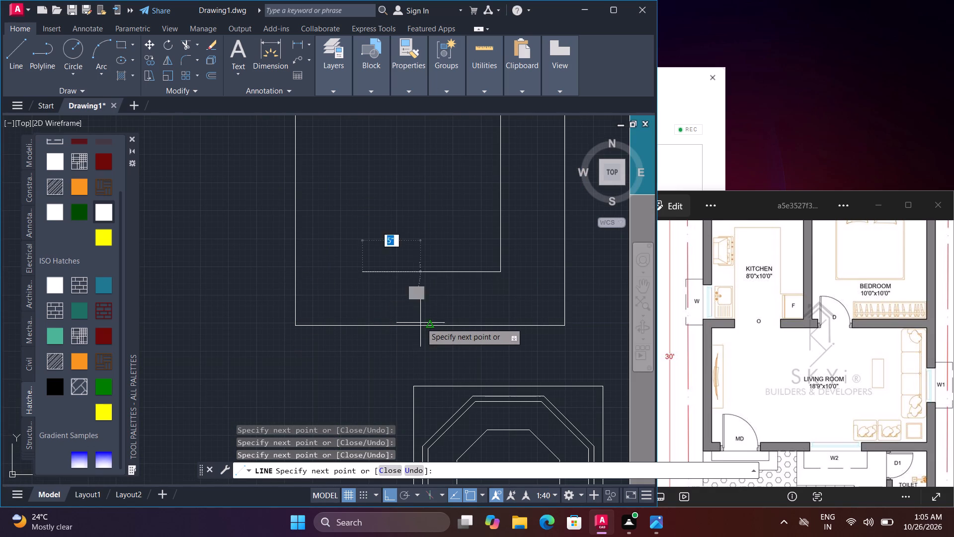
left_click(362, 326)
key("space")
scroll(381, 331, "down", 1)
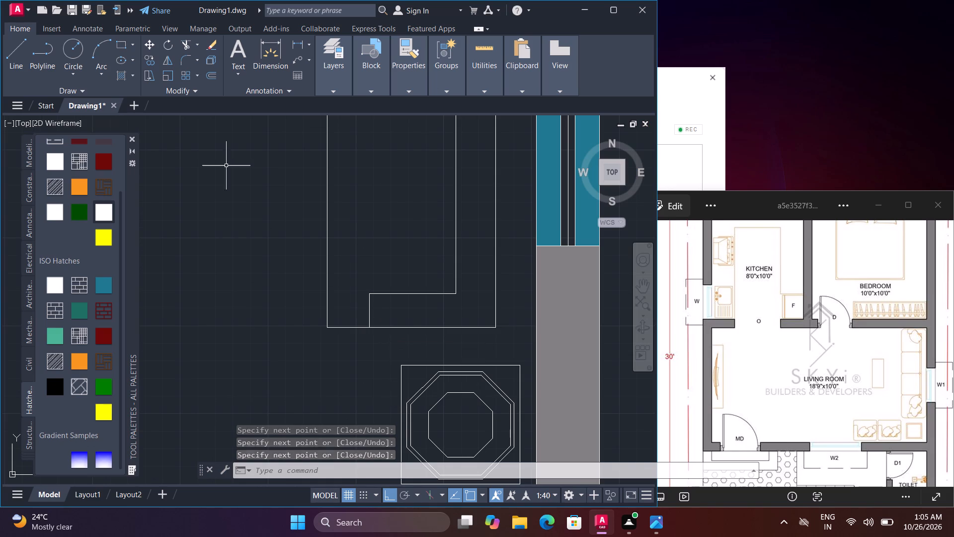
Close the Tool Palettes.
left_click(136, 138)
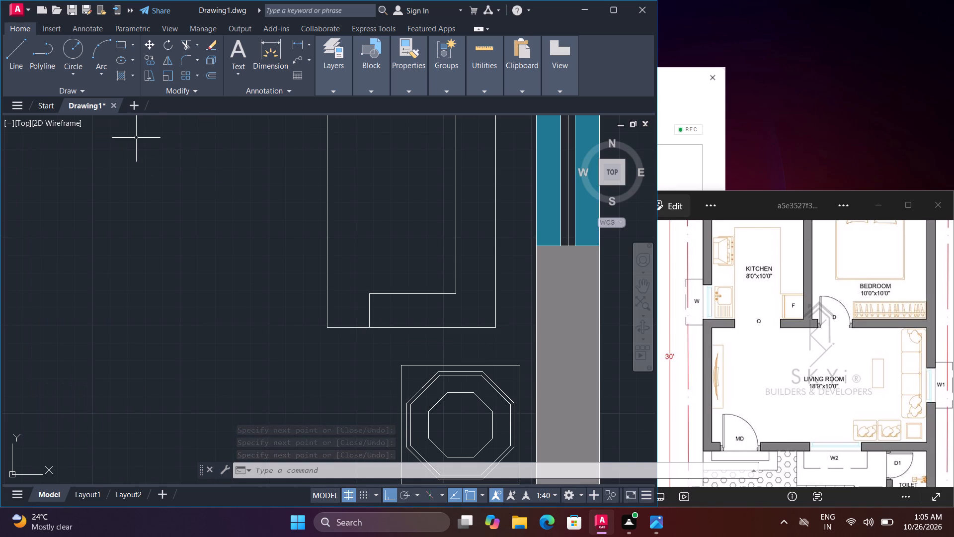
Round the south armrest's west end by filleting its two parallel edges, and delete the straight end line.
type("f")
key("space")
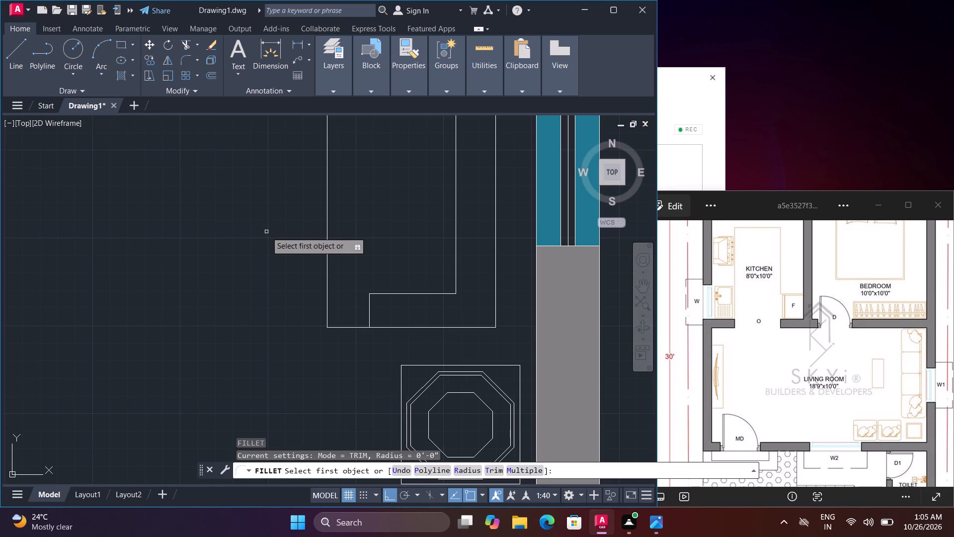
left_click(403, 326)
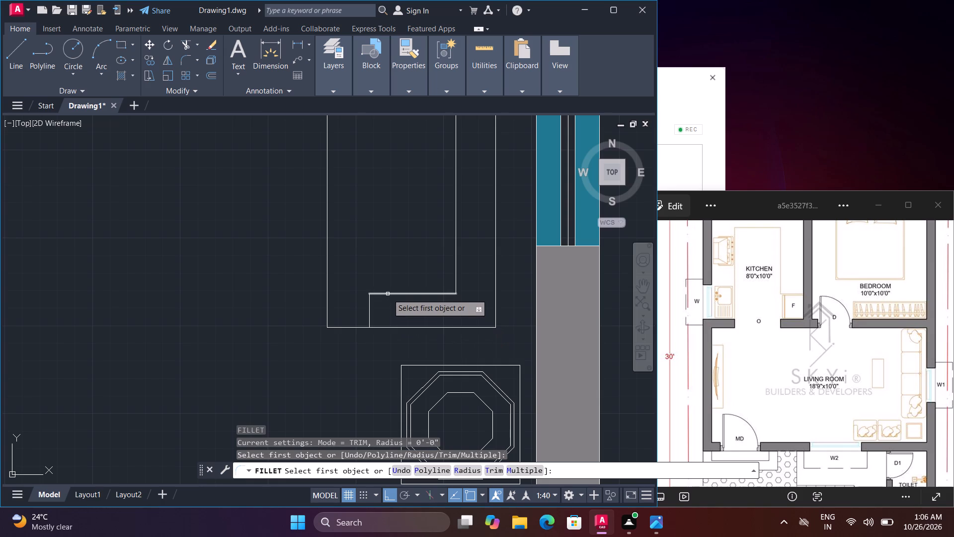
left_click(388, 293)
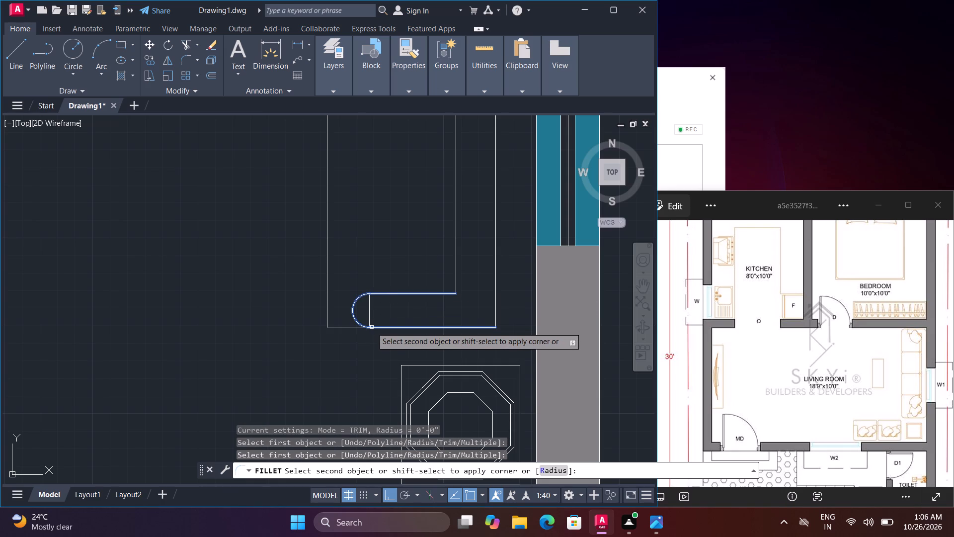
left_click(372, 328)
left_click(369, 311)
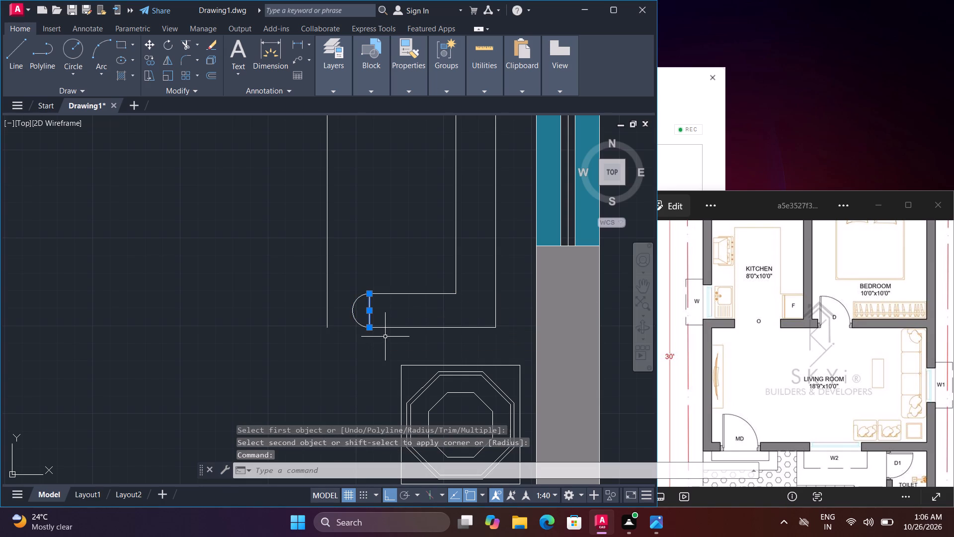
key("Delete")
Round the north armrest's west end by filleting its two parallel edges, and delete the straight end line.
middle_click_drag(393, 278, 409, 440)
scroll(400, 319, "down", 1)
middle_click_drag(416, 233, 436, 404)
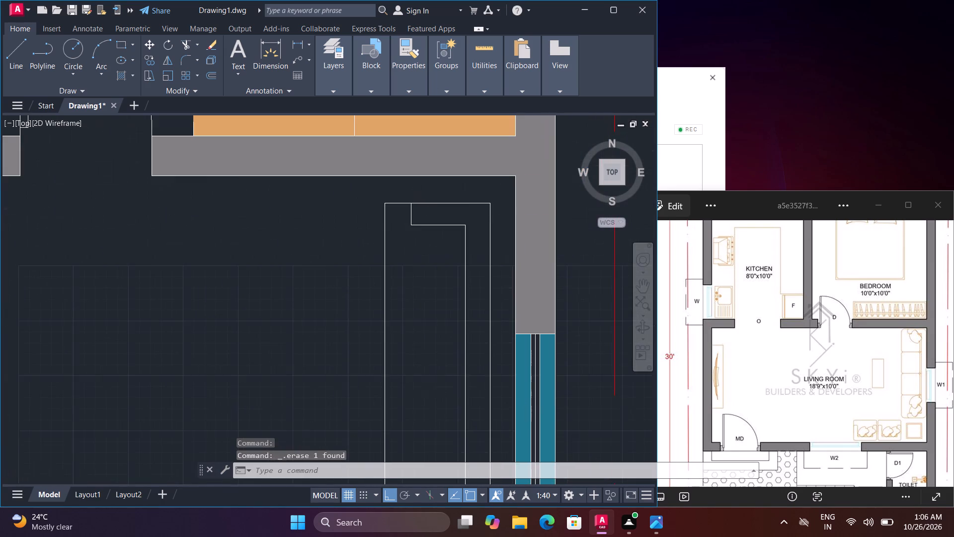
middle_click_drag(422, 262, 437, 364)
type("f")
key("space")
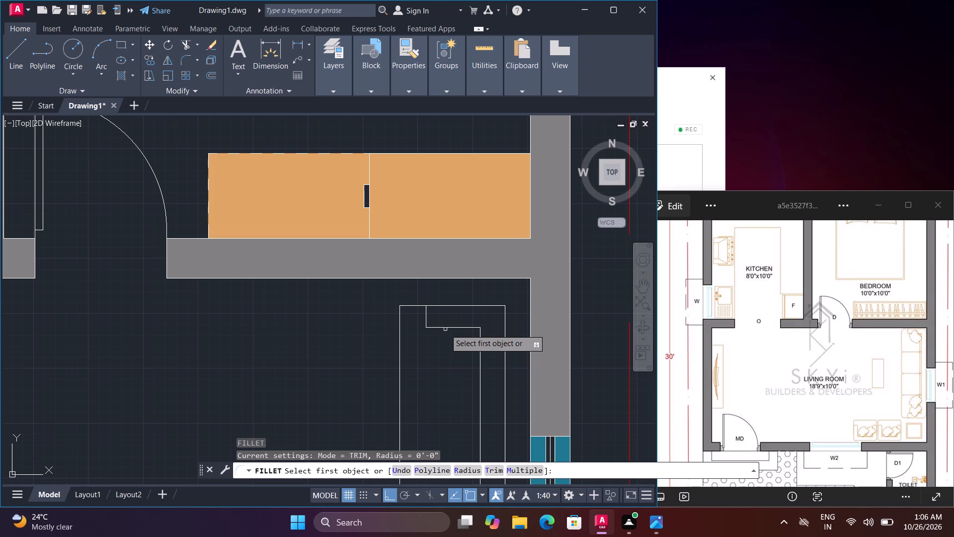
left_click(443, 327)
left_click(438, 306)
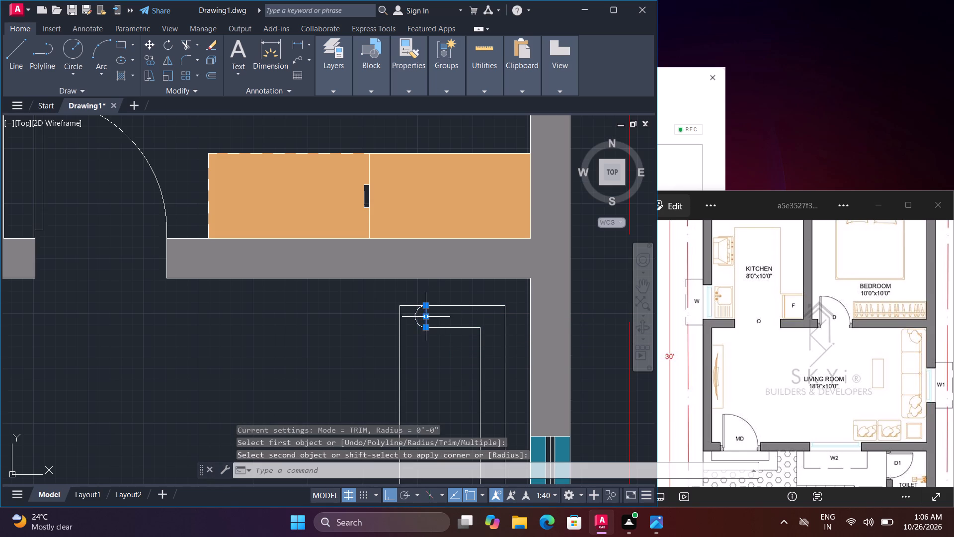
left_click(424, 316)
key("Delete")
Redraw the missing piece of the sofa's south edge from its southwest corner to the start of the armrest's rounded end.
scroll(450, 360, "down", 2)
middle_click_drag(439, 392, 439, 352)
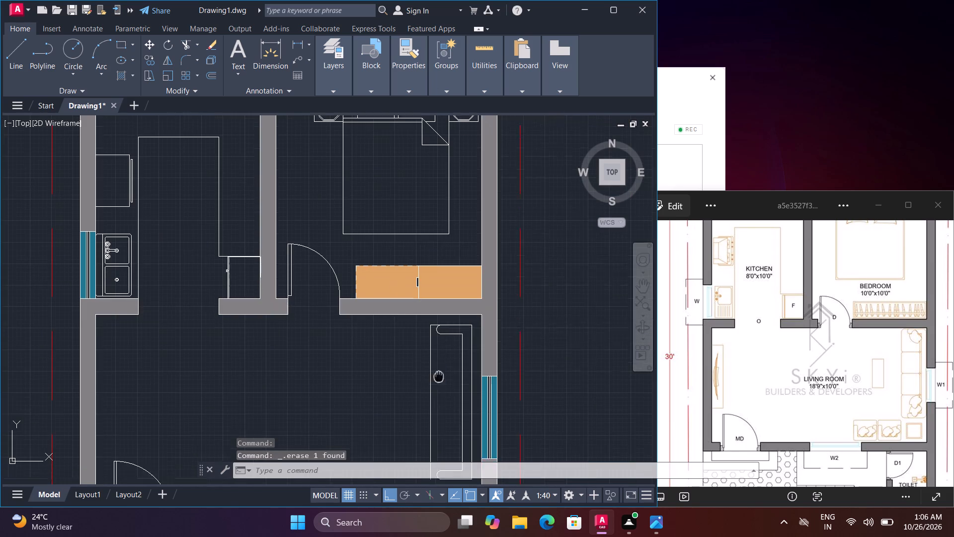
middle_click_drag(439, 352, 429, 255)
middle_click_drag(437, 352, 425, 303)
type("l")
key("space")
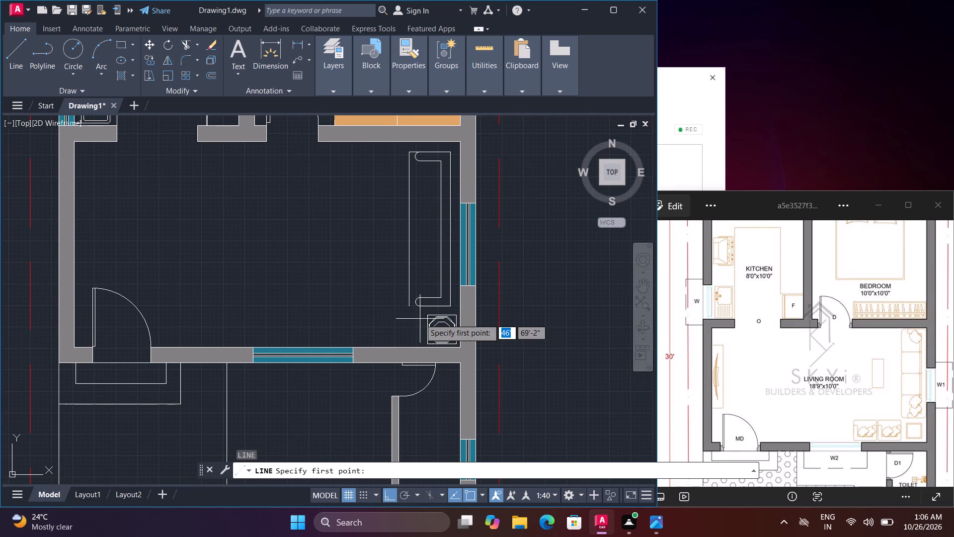
scroll(419, 317, "up", 3)
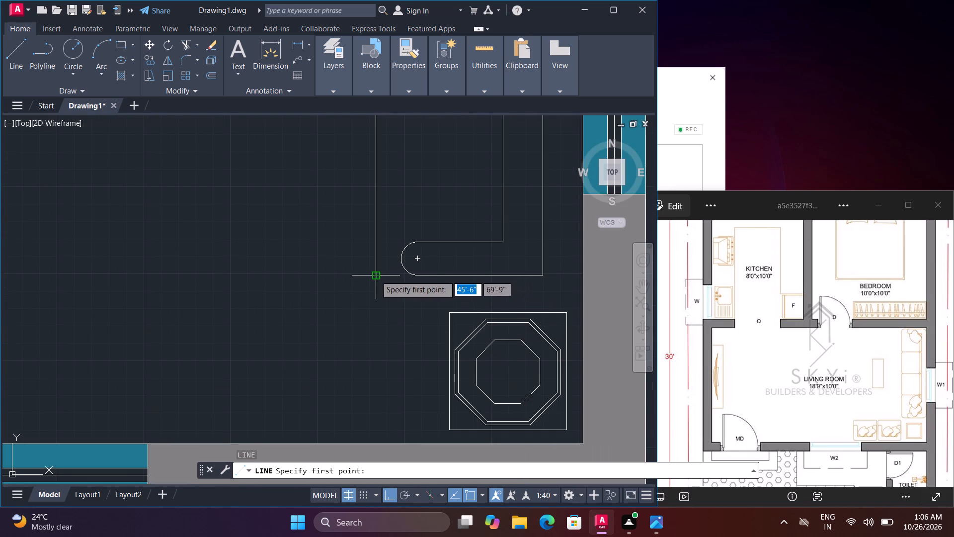
left_click(376, 275)
left_click(415, 277)
key("space")
scroll(423, 292, "down", 3)
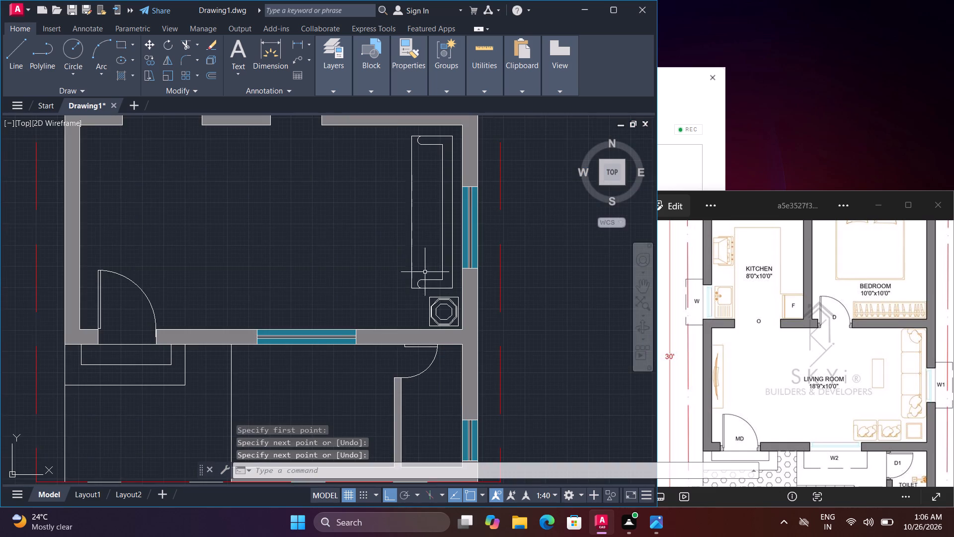
Draw a north–south line about 6'-8" long between the sofa's armrests, about 2" west of the backrest's inner edge.
middle_click_drag(430, 246, 415, 290)
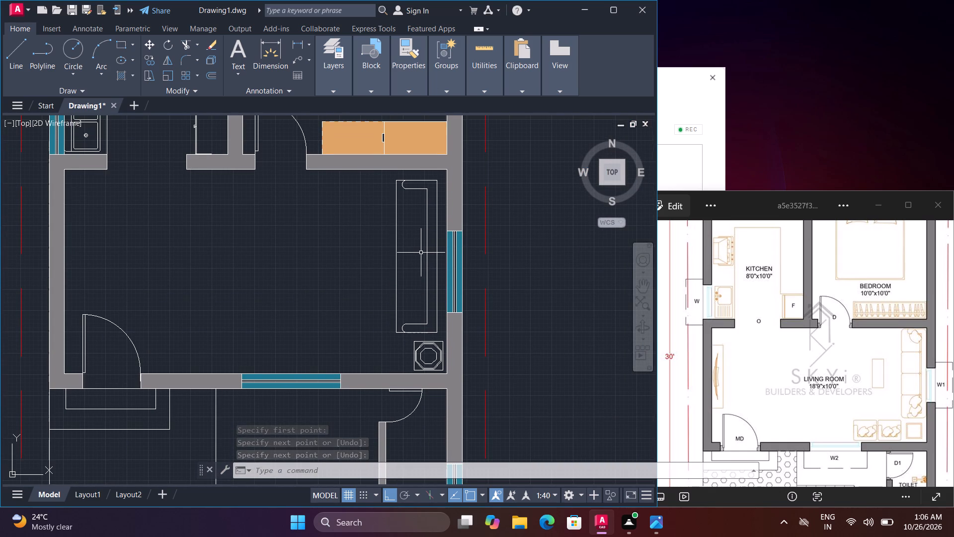
key("l")
key("space")
scroll(434, 196, "up", 2)
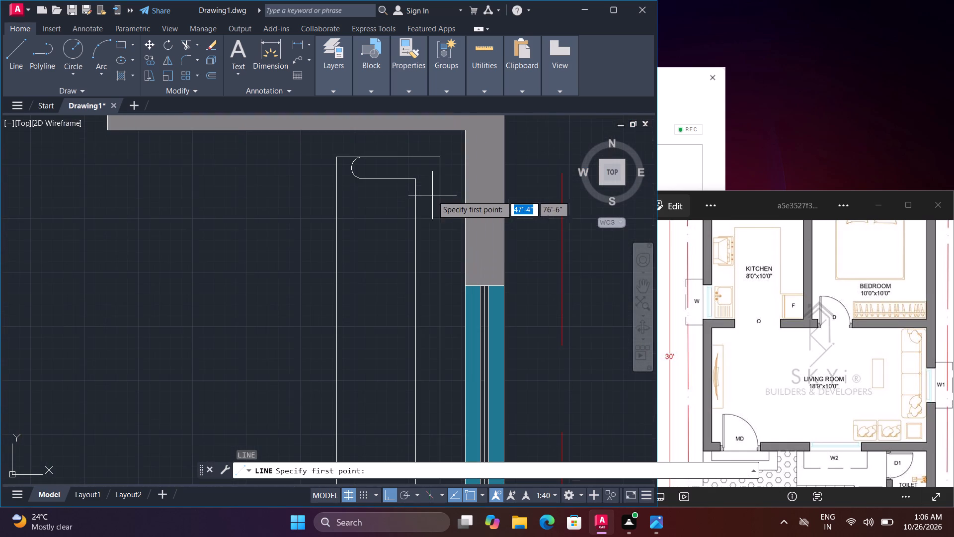
scroll(408, 181, "up", 1)
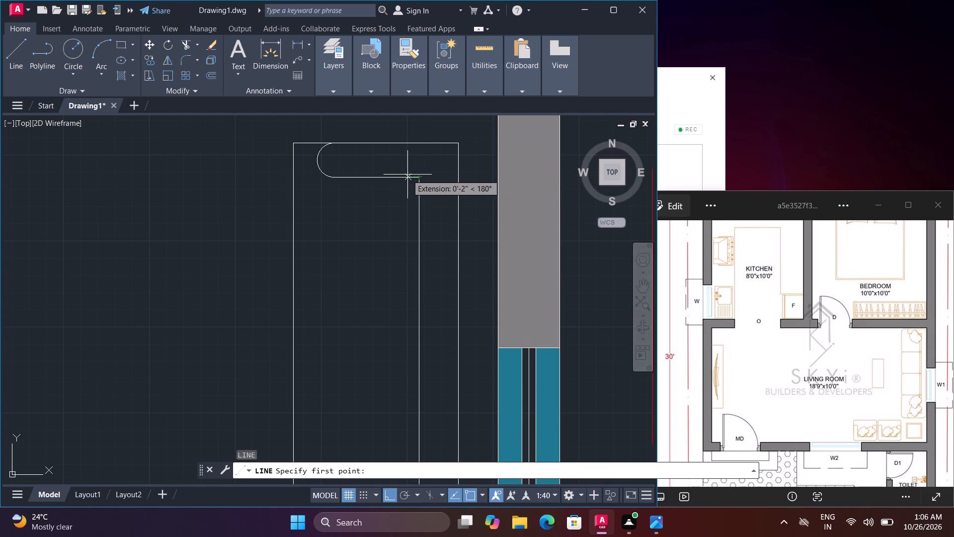
left_click(408, 176)
middle_click_drag(395, 279, 432, 112)
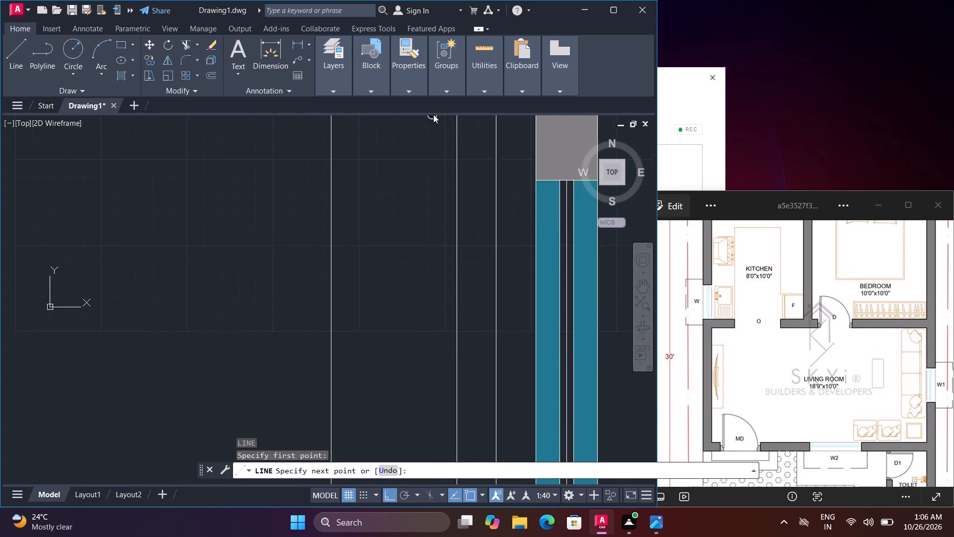
middle_click_drag(422, 327, 435, 194)
middle_click_drag(440, 359, 443, 288)
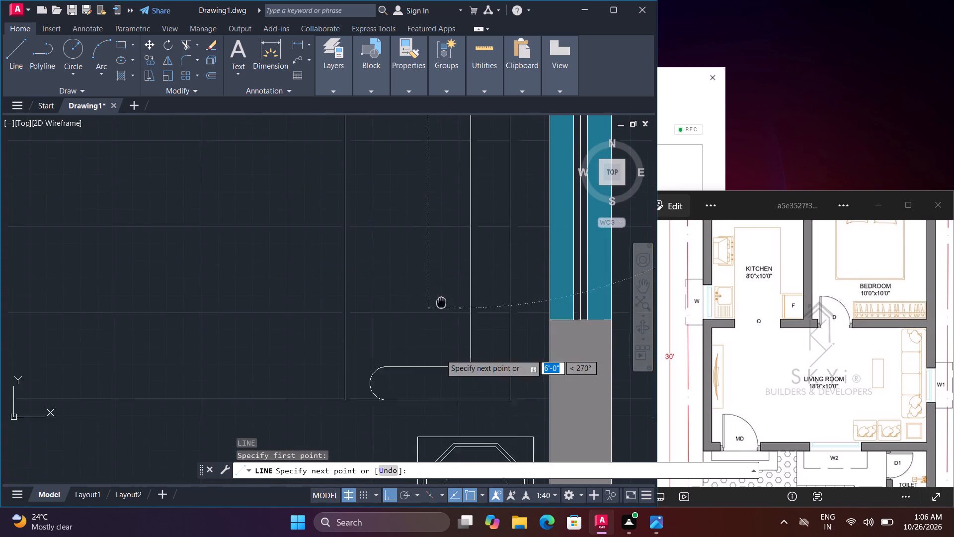
middle_click_drag(443, 288, 443, 282)
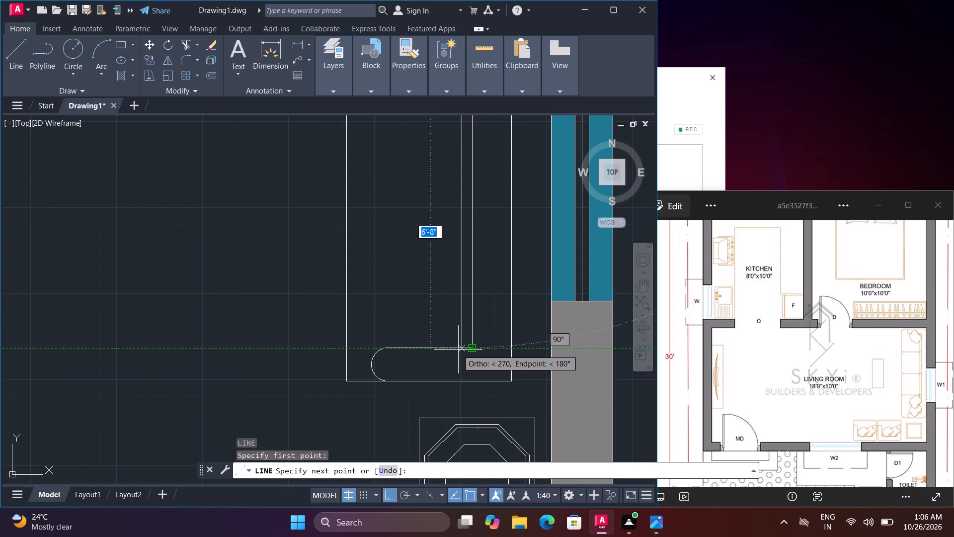
left_click(464, 350)
key("space")
scroll(464, 349, "down", 3)
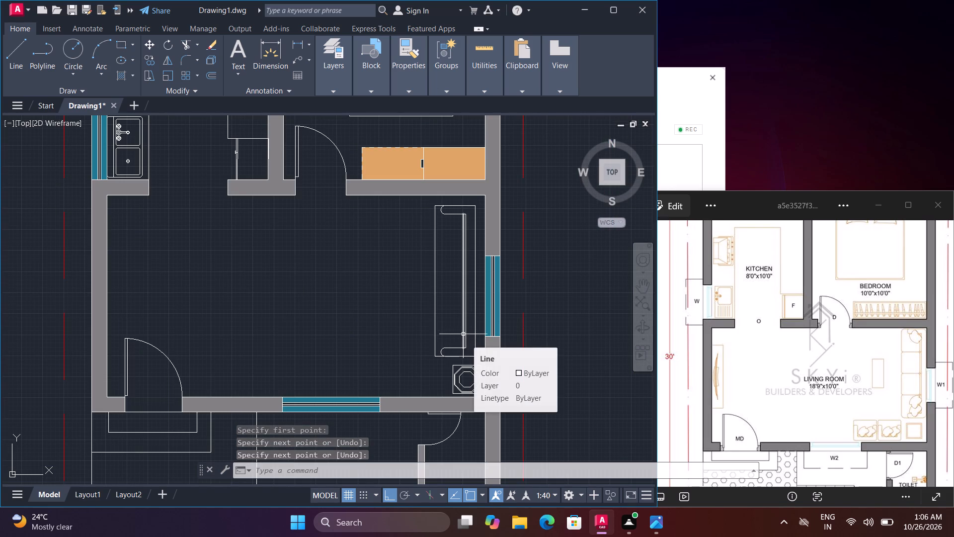
scroll(460, 321, "up", 1)
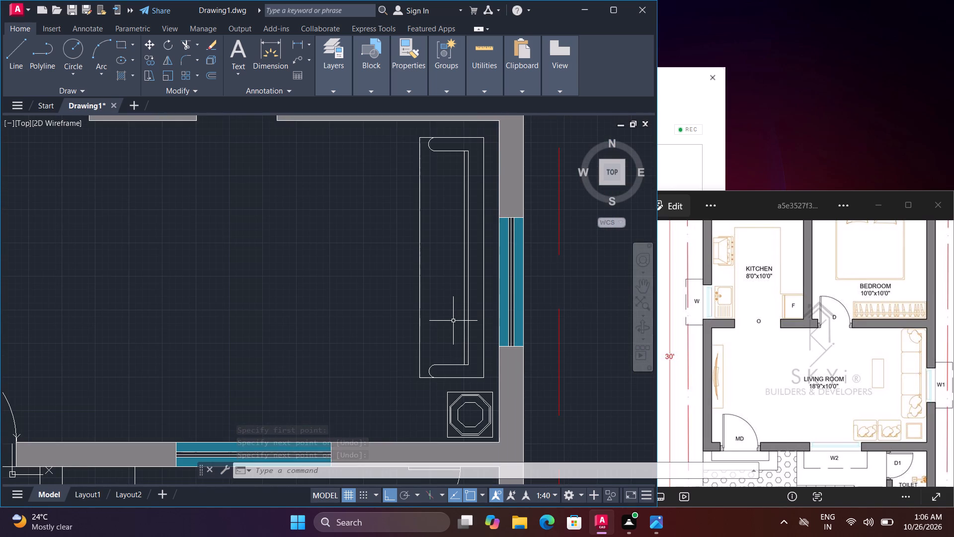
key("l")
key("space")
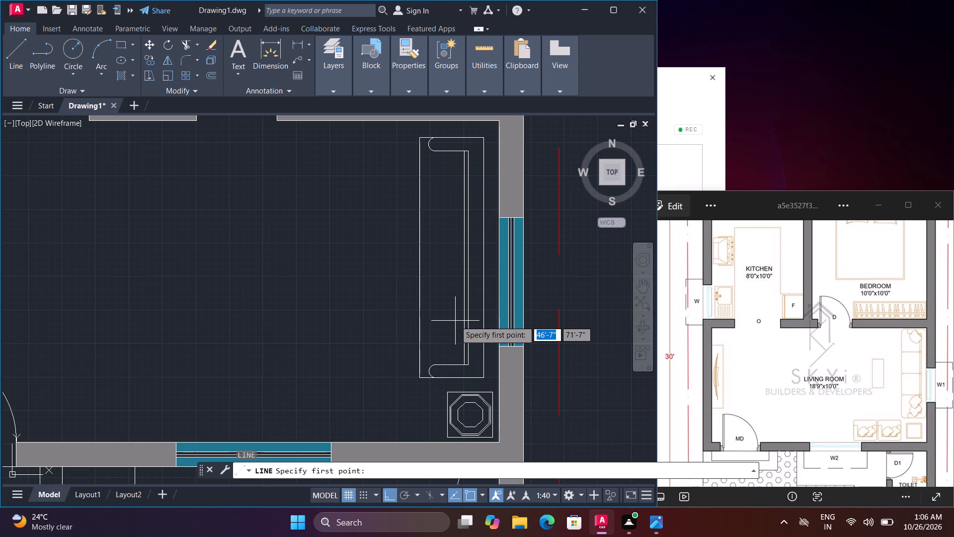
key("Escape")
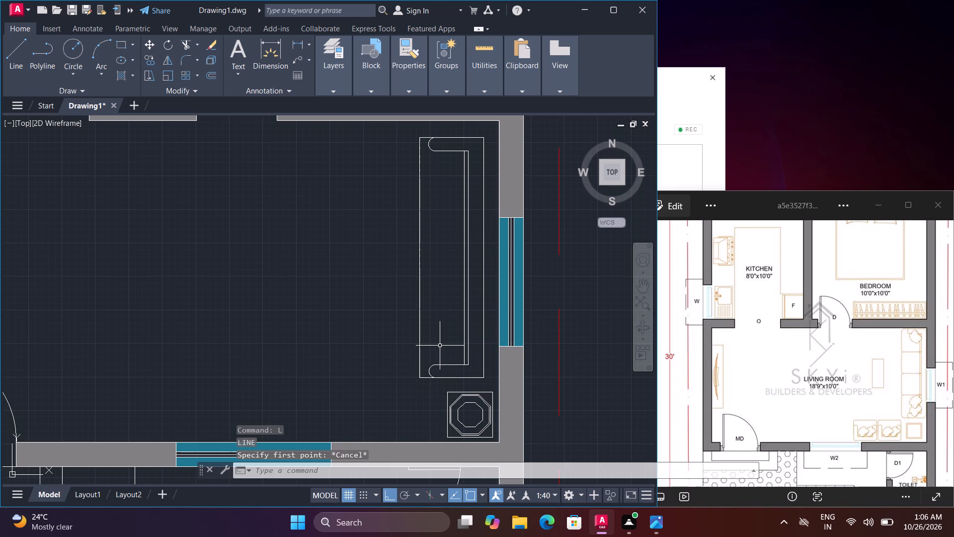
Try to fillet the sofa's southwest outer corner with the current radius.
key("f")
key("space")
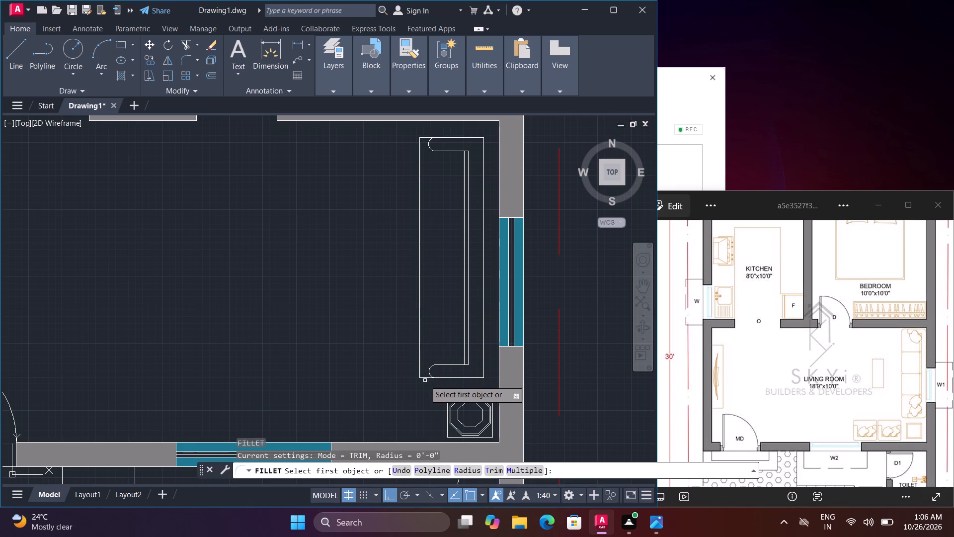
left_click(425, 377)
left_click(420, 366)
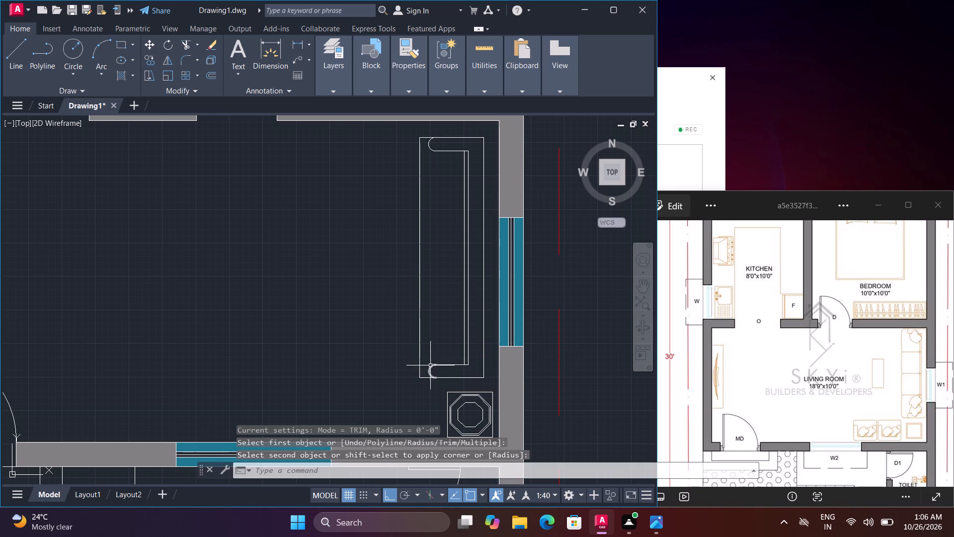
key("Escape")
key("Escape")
Fillet the sofa's southwest outer corner with a 3" radius.
type("f")
key("space")
scroll(426, 374, "up", 2)
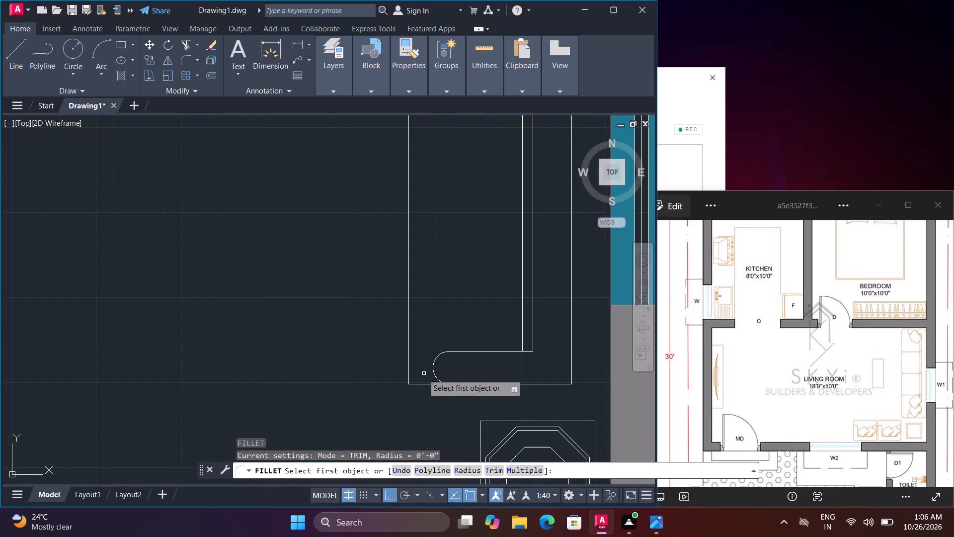
left_click(415, 383)
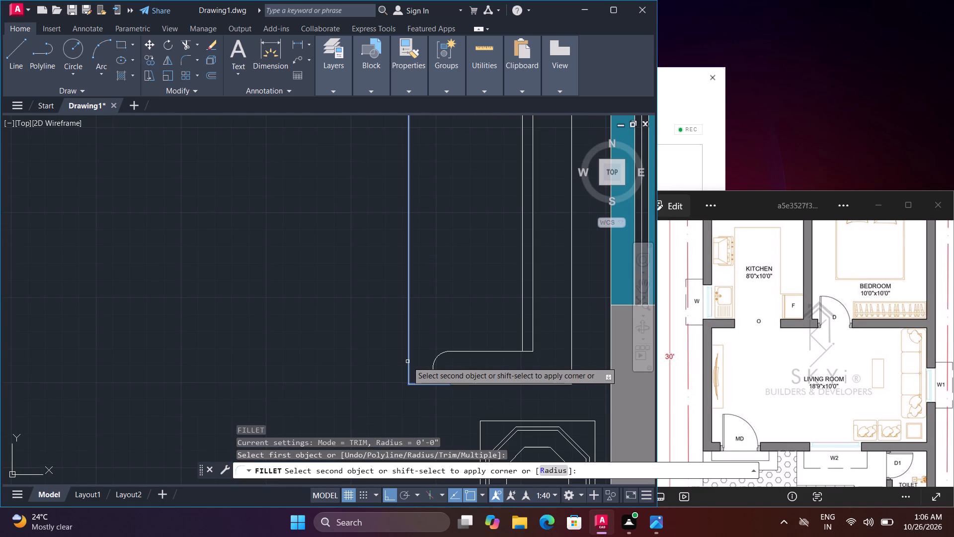
key("r")
key("space")
type("3")
key("space")
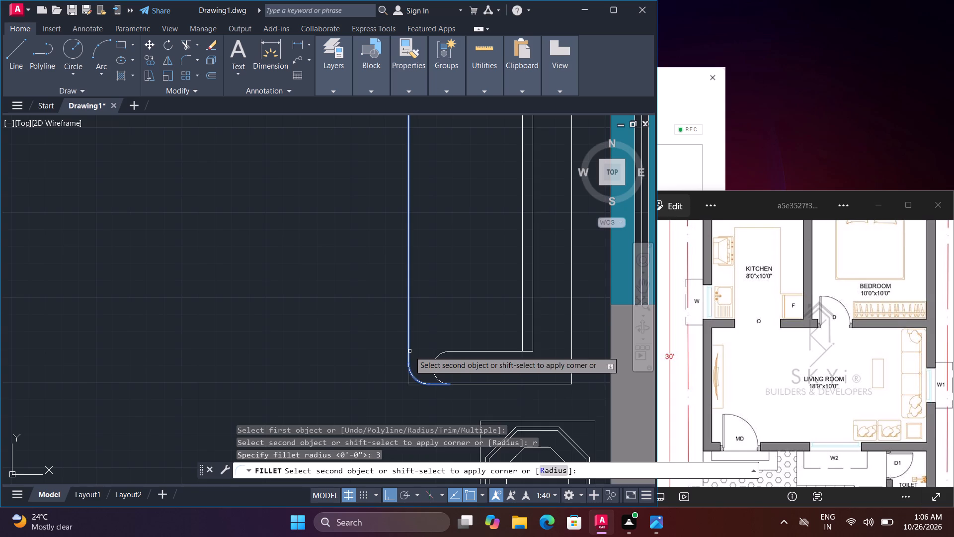
left_click(409, 351)
Fillet the sofa's northwest outer corner with the same 3" radius.
scroll(412, 350, "down", 1)
middle_click_drag(445, 271, 457, 442)
middle_click_drag(439, 271, 462, 425)
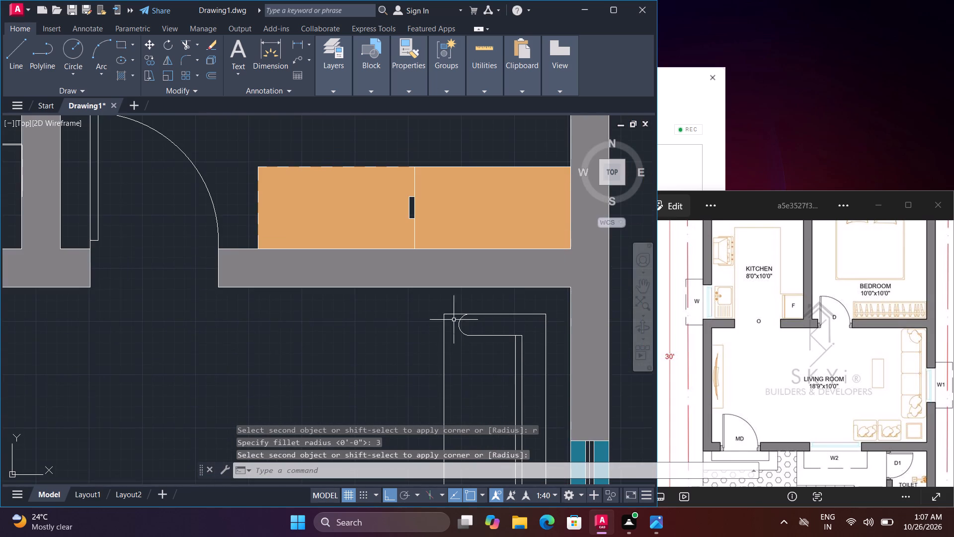
scroll(454, 307, "up", 2)
key("space")
left_click(446, 326)
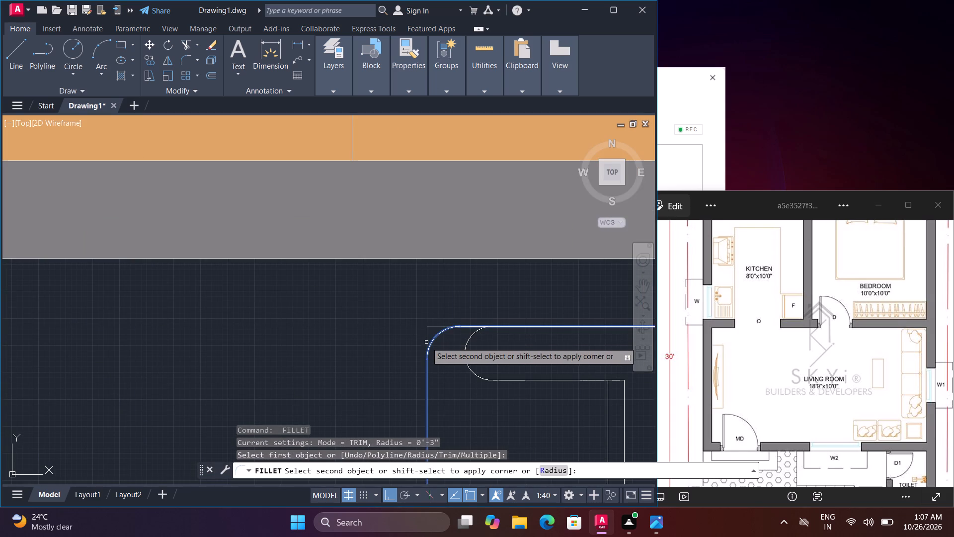
left_click(426, 342)
Fillet the sofa's northeast outer corner with the same 3" radius.
scroll(432, 353, "down", 3)
middle_click_drag(450, 387, 416, 334)
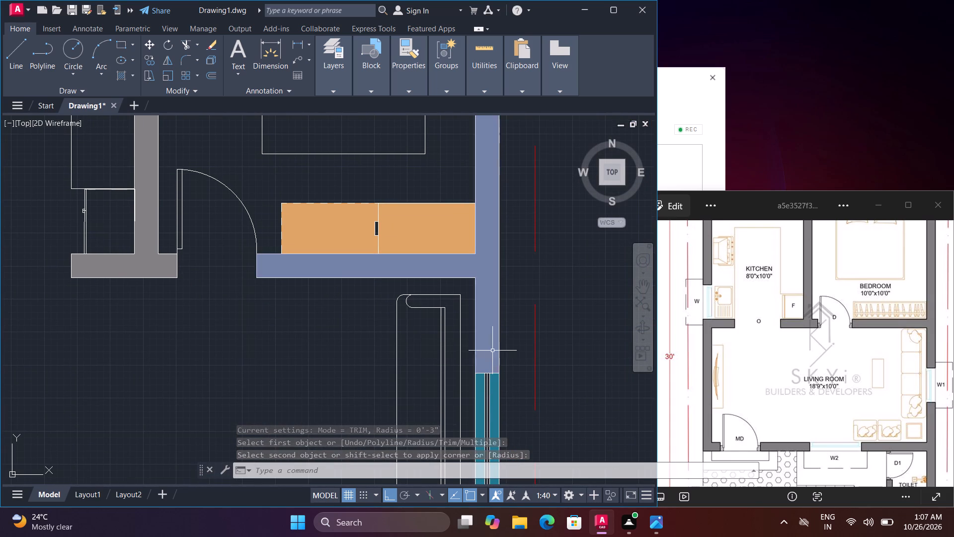
scroll(449, 293, "up", 1)
key("space")
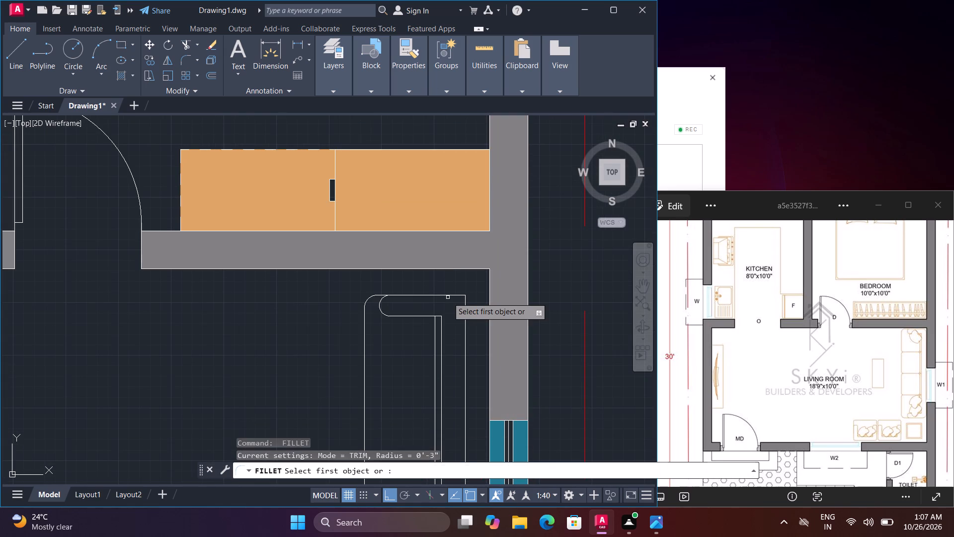
left_click(448, 294)
left_click(464, 313)
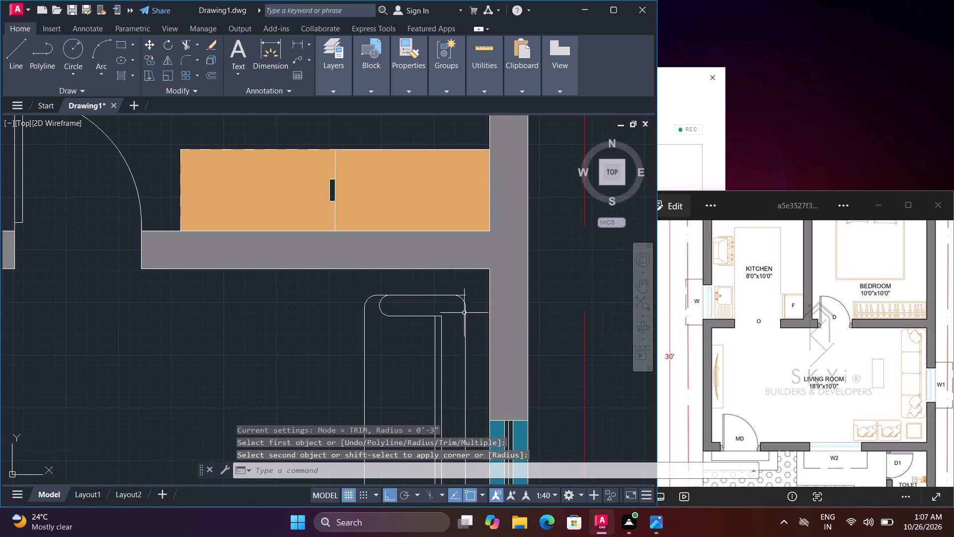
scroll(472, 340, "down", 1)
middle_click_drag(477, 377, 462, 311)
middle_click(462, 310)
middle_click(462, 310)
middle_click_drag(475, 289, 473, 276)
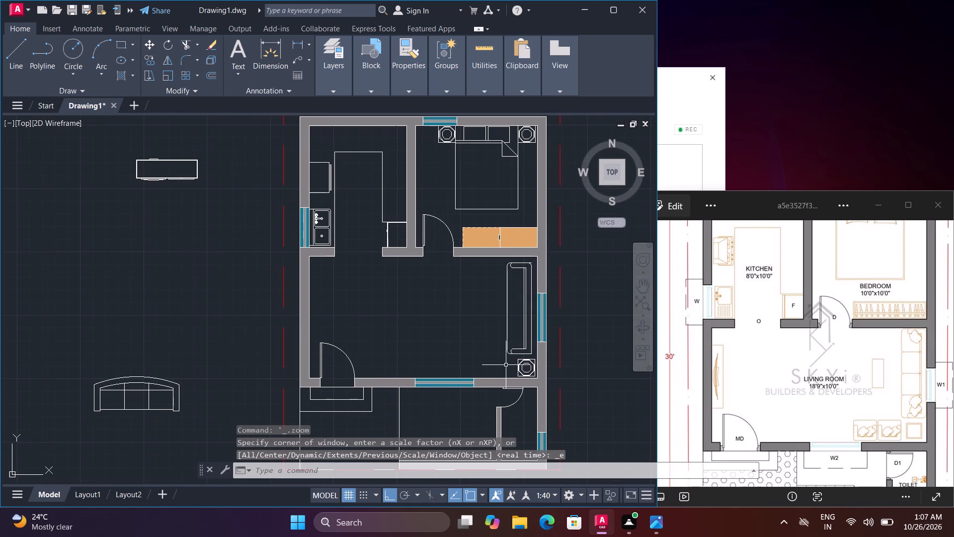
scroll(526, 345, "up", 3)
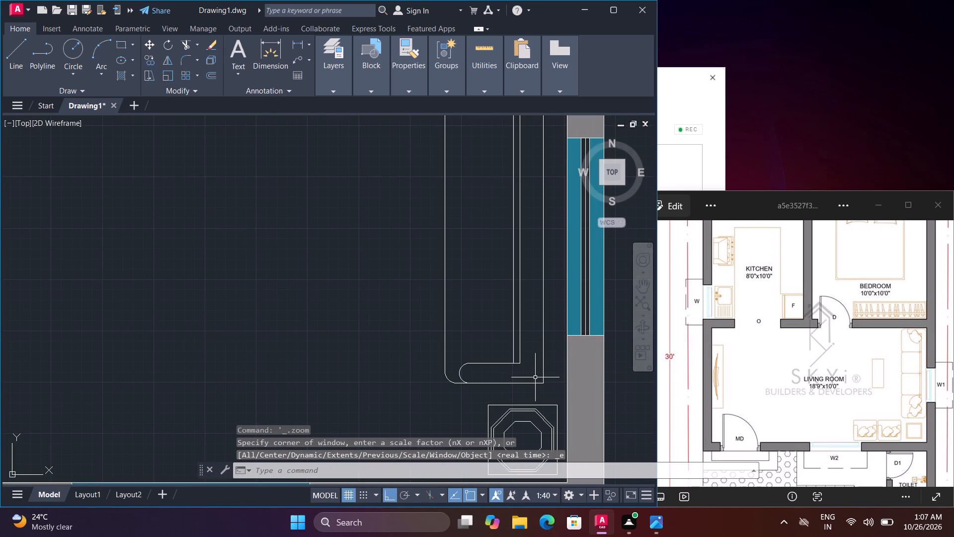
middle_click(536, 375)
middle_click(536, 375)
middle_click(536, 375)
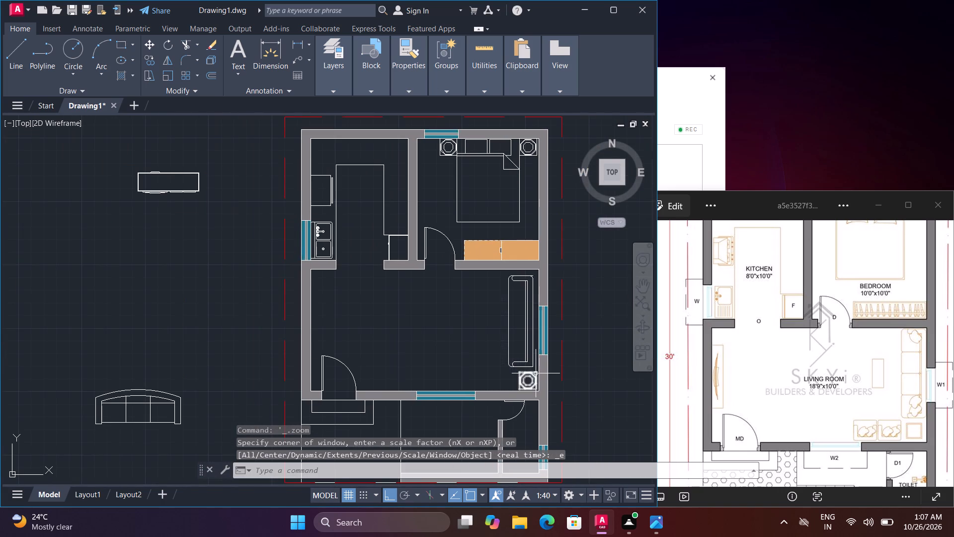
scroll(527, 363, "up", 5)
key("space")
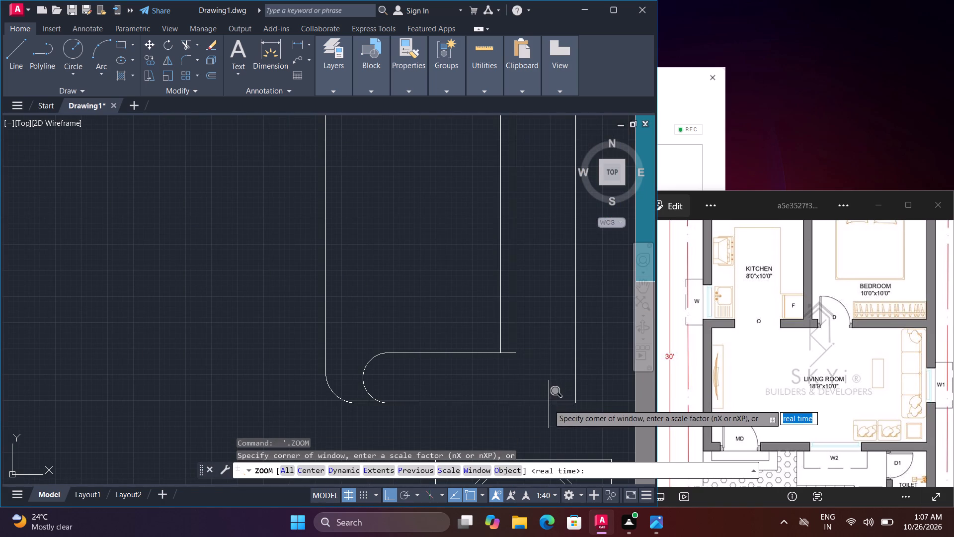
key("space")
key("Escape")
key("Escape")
Fillet the sofa's southeast outer corner with the same 3" radius.
type("f")
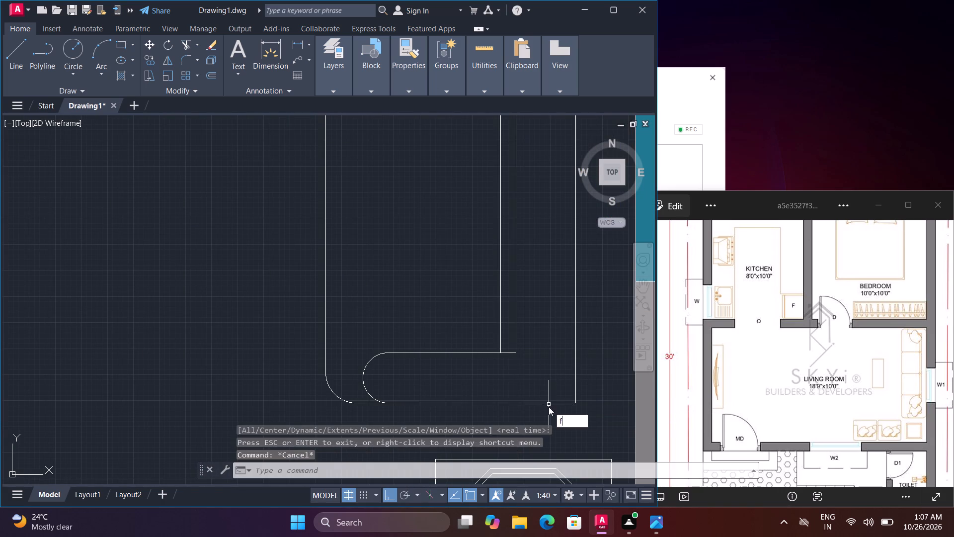
key("space")
left_click(549, 404)
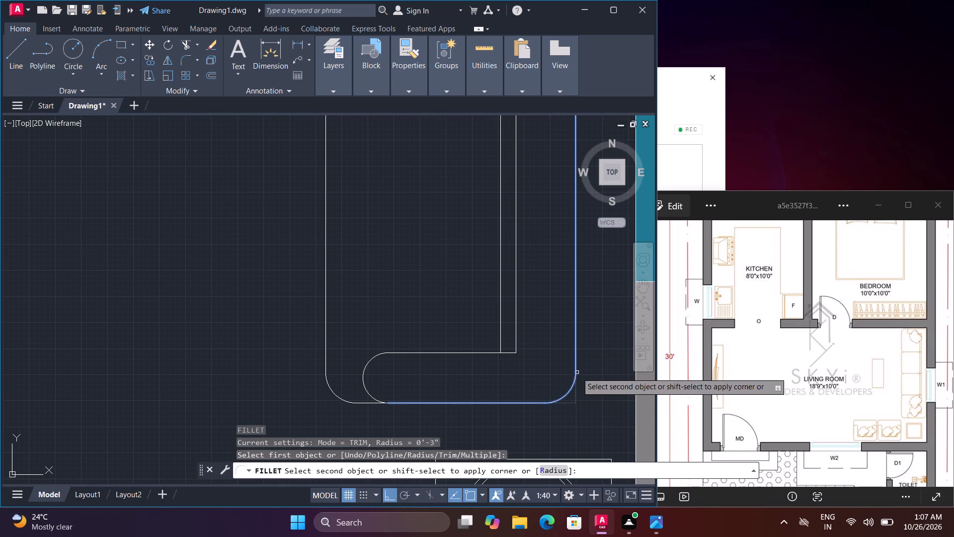
left_click(575, 371)
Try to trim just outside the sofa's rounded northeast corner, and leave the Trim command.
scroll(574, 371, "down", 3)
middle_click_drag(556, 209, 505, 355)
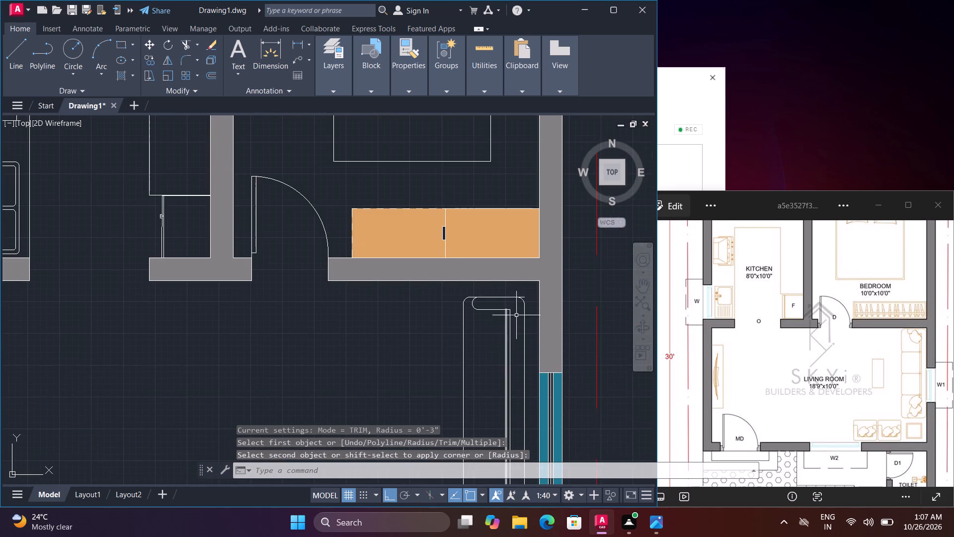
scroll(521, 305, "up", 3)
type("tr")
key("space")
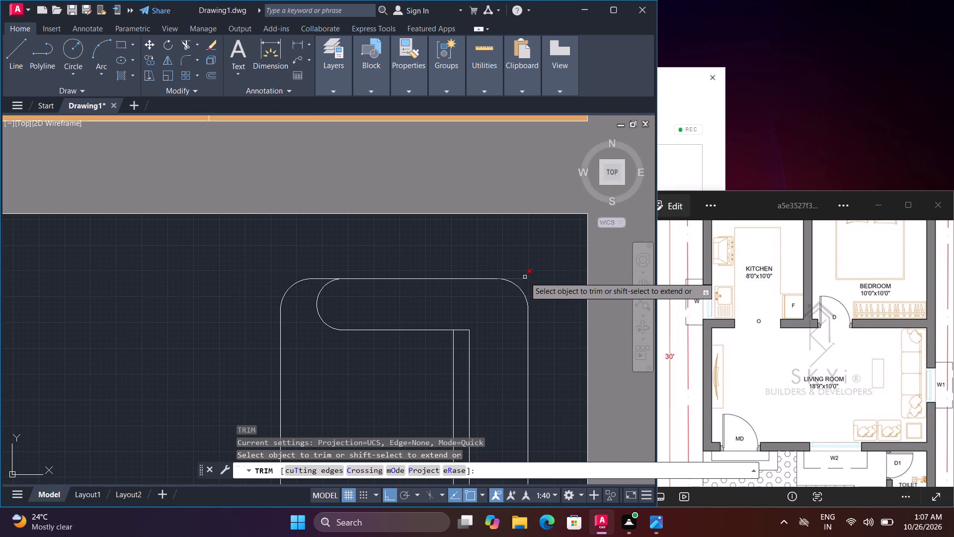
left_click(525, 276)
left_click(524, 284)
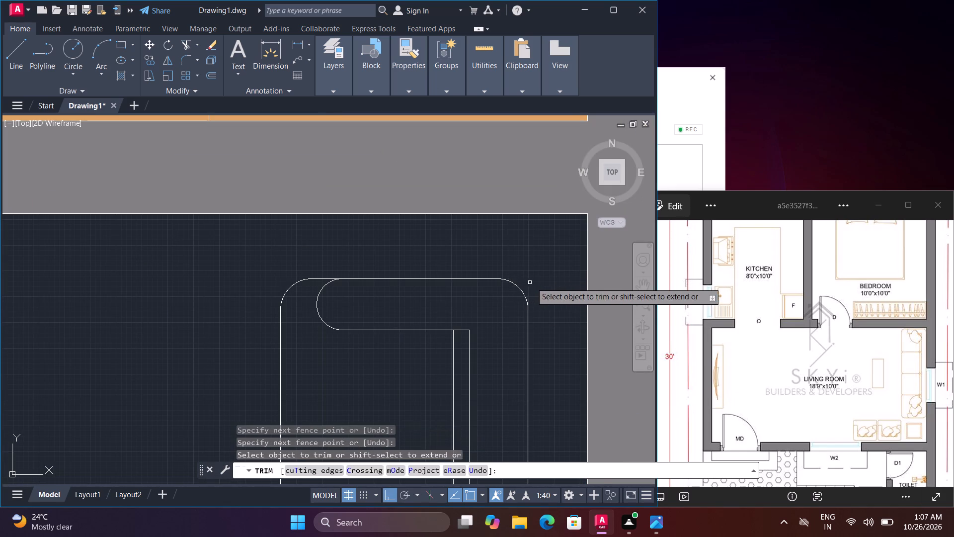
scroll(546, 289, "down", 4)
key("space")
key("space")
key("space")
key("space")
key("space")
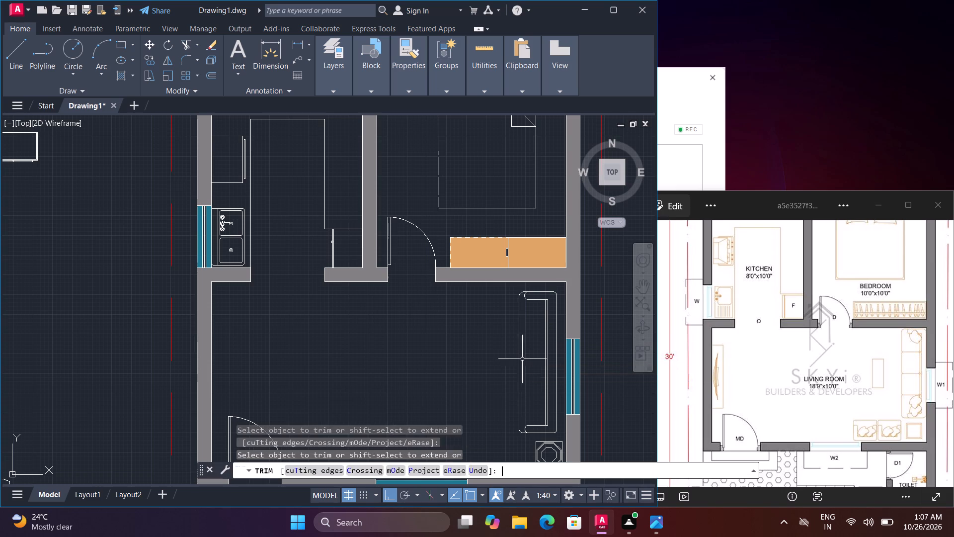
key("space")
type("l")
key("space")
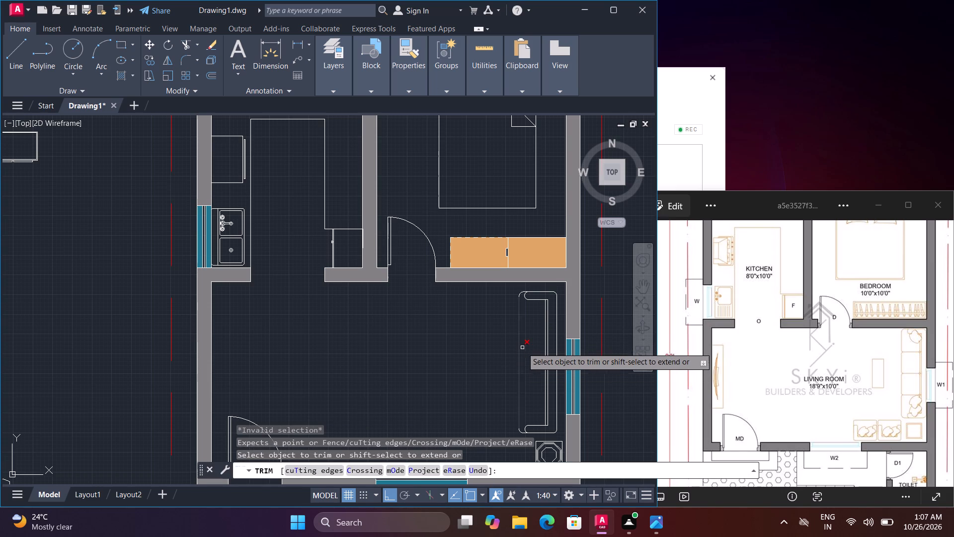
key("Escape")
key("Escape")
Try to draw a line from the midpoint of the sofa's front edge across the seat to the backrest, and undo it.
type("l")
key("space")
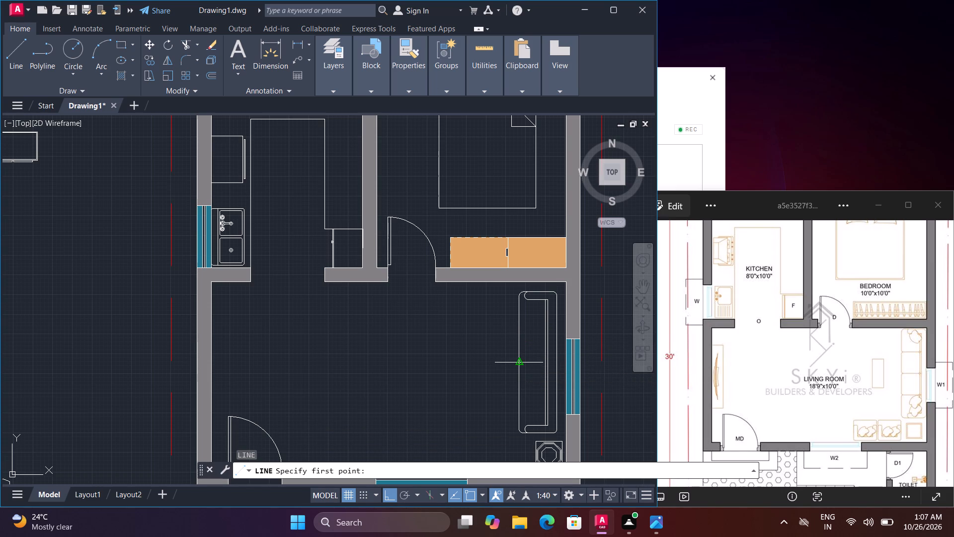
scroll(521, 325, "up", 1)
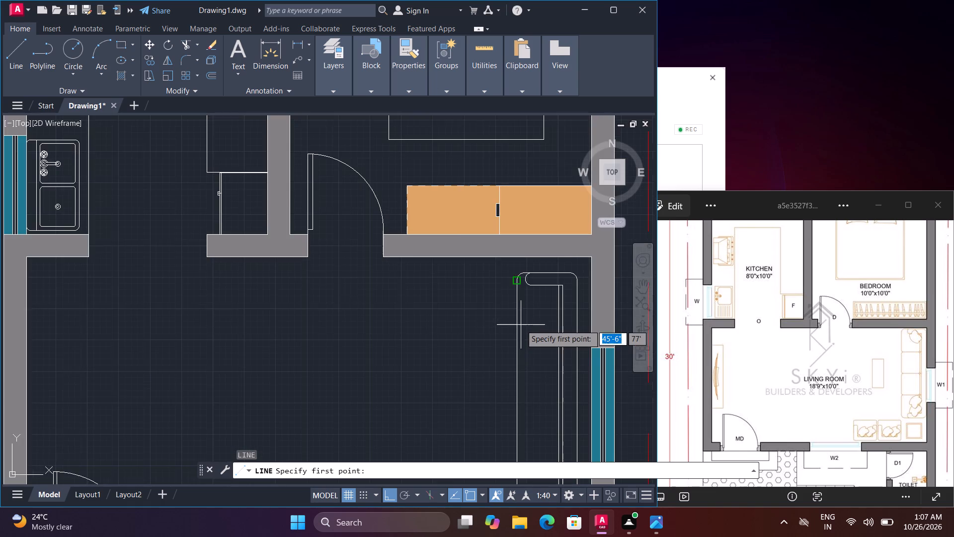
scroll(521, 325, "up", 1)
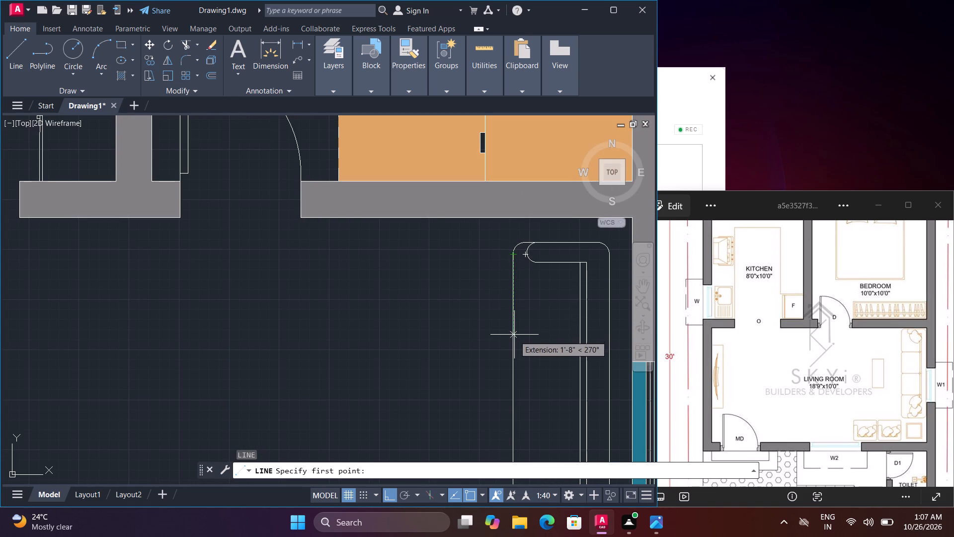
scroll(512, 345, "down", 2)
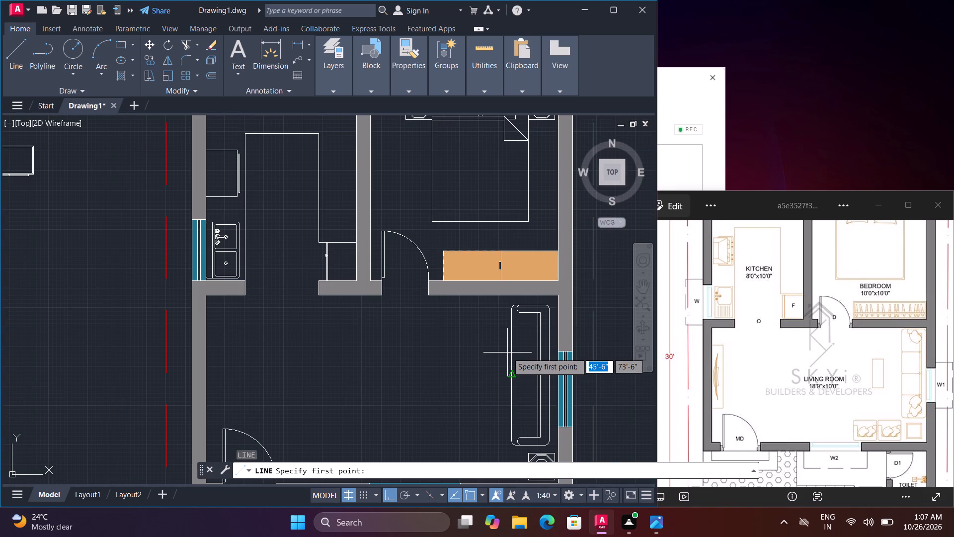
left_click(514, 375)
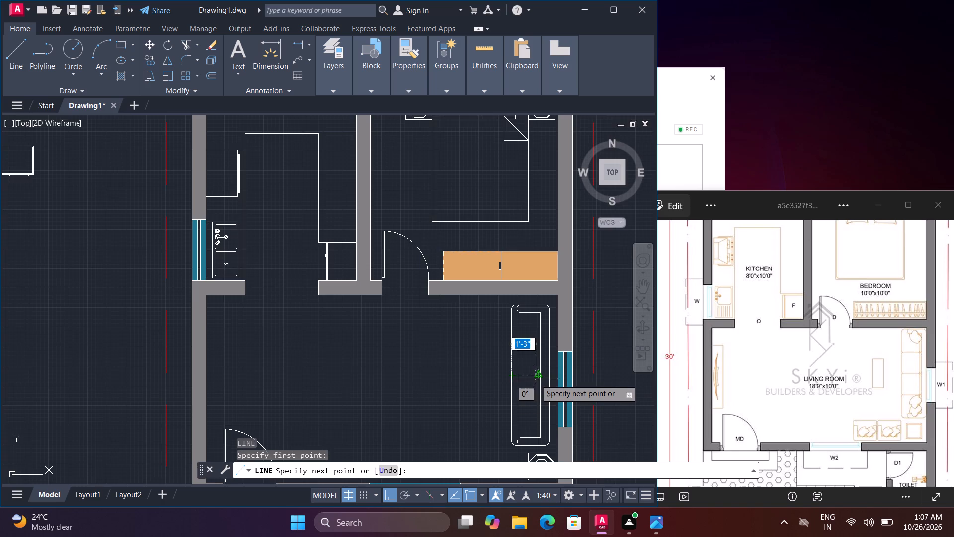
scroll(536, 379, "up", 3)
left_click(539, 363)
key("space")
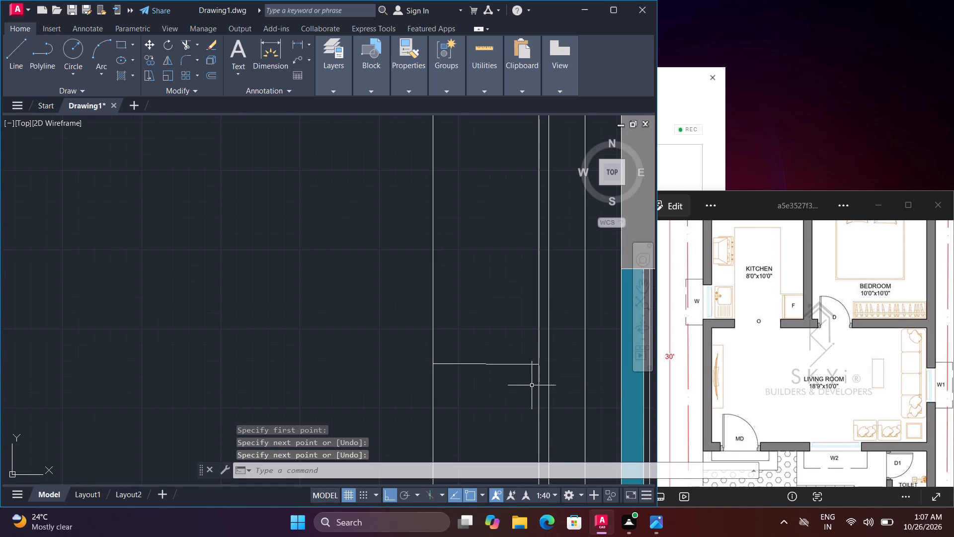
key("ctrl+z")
Draw a horizontal line about 1'-5" long from the midpoint of the sofa's front edge to the midpoint of the backrest line.
key("l")
key("space")
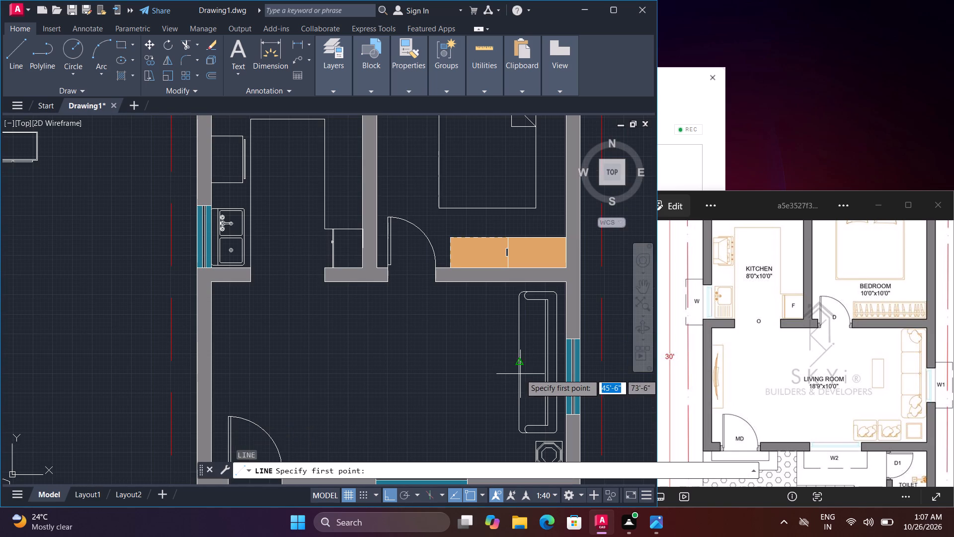
scroll(519, 362, "up", 3)
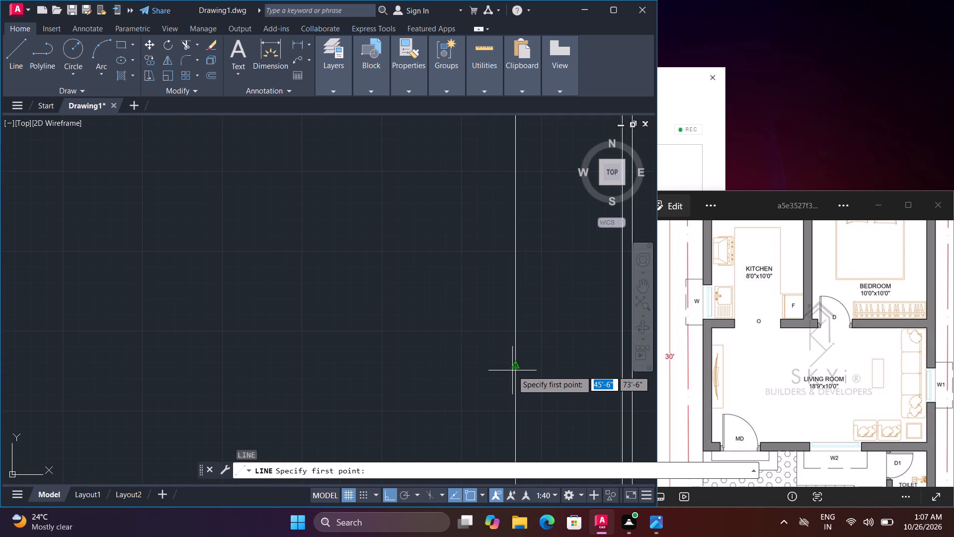
left_click(515, 368)
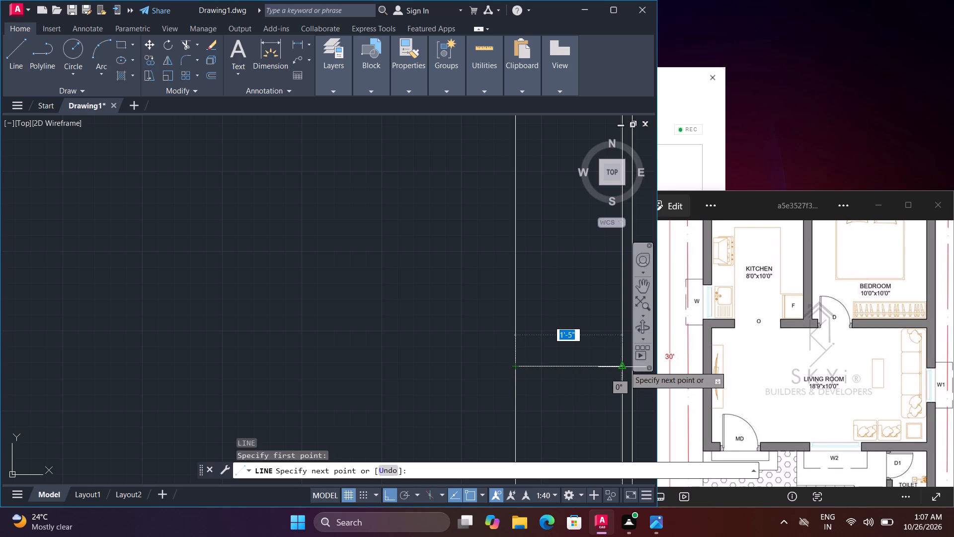
middle_click_drag(607, 366, 571, 360)
scroll(588, 352, "up", 3)
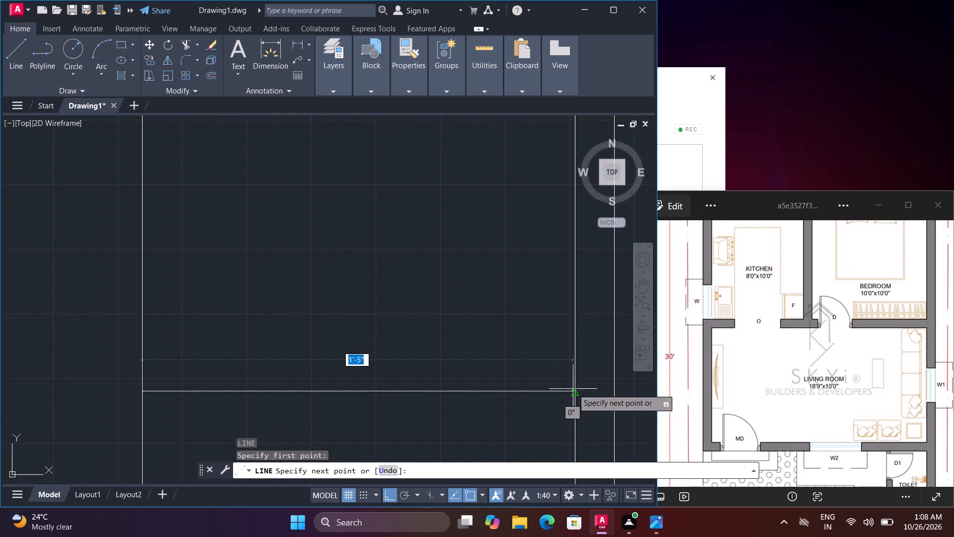
left_click(575, 389)
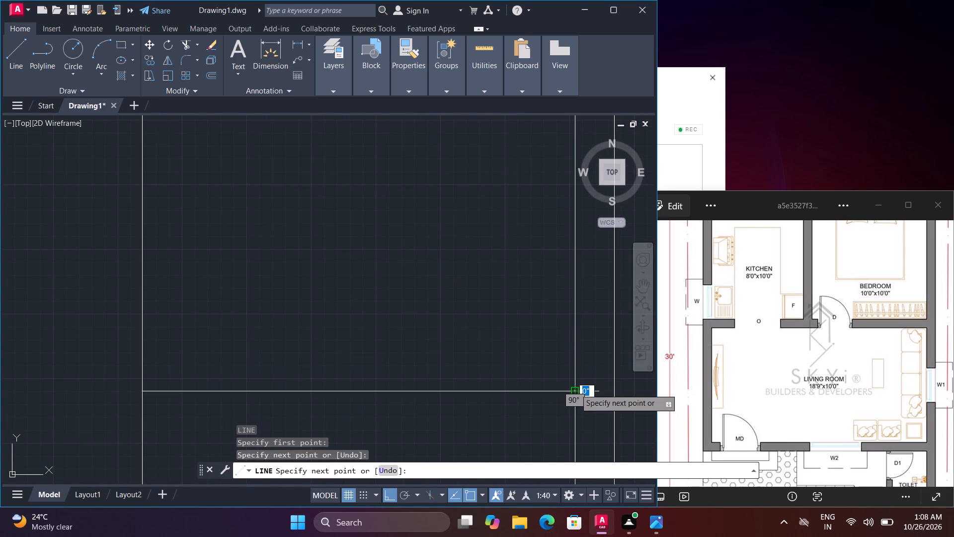
scroll(575, 389, "down", 3)
key("space")
scroll(537, 404, "down", 2)
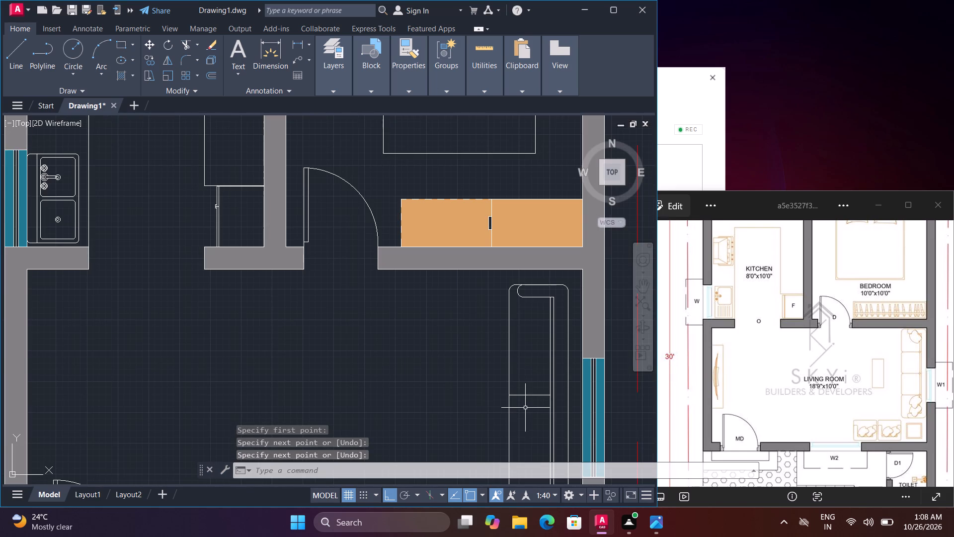
Offset the sofa's centre seat line through points about 1'-7" to the north and about 2'-2" to the south.
key("o")
key("space")
type("t")
key("space")
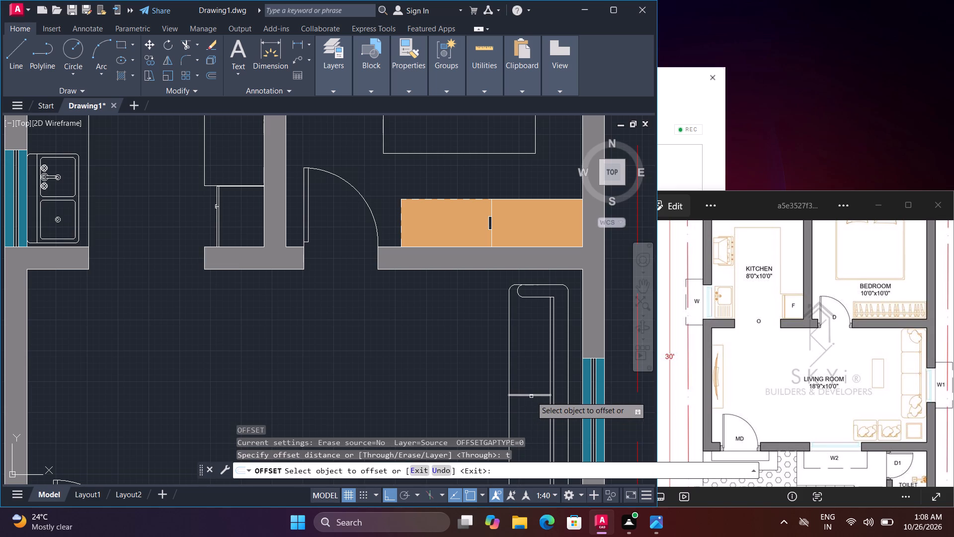
left_click(532, 396)
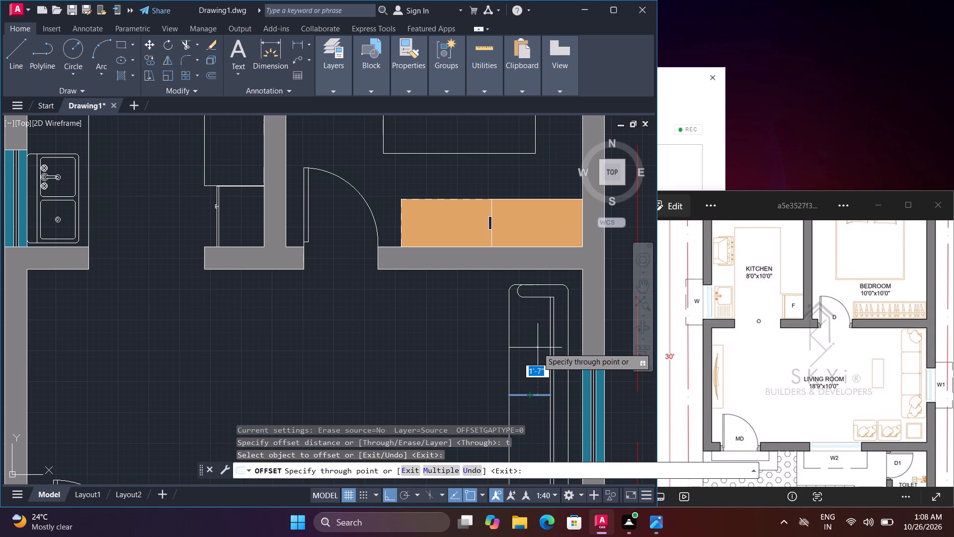
left_click(538, 347)
middle_click_drag(529, 394, 542, 308)
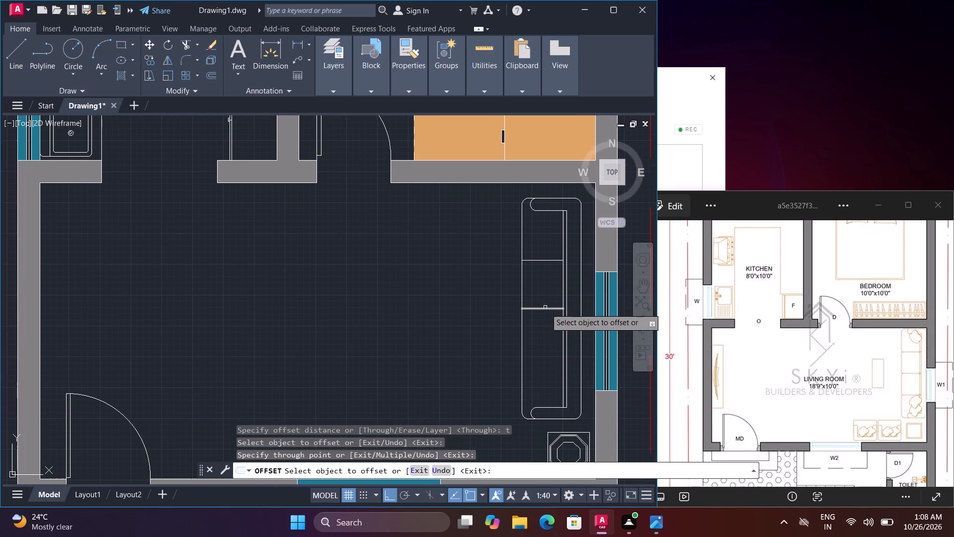
left_click(546, 309)
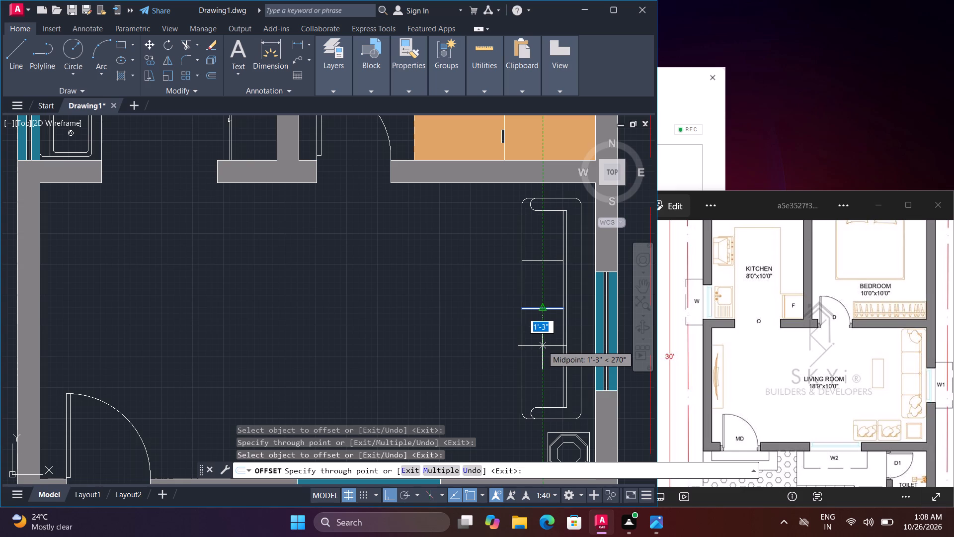
left_click(538, 373)
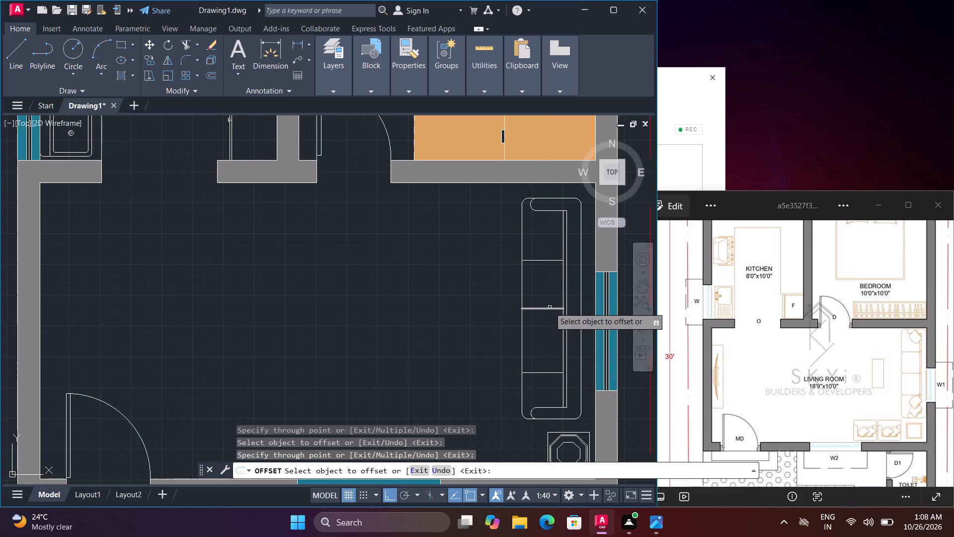
Offset the sofa's centre seat line about 6" to the south, and leave the Offset command.
left_click(550, 309)
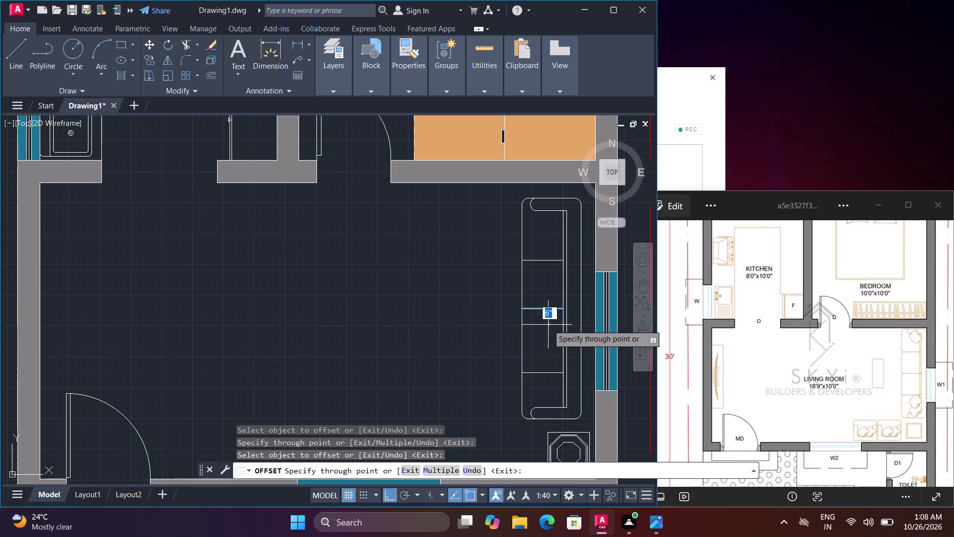
left_click(548, 325)
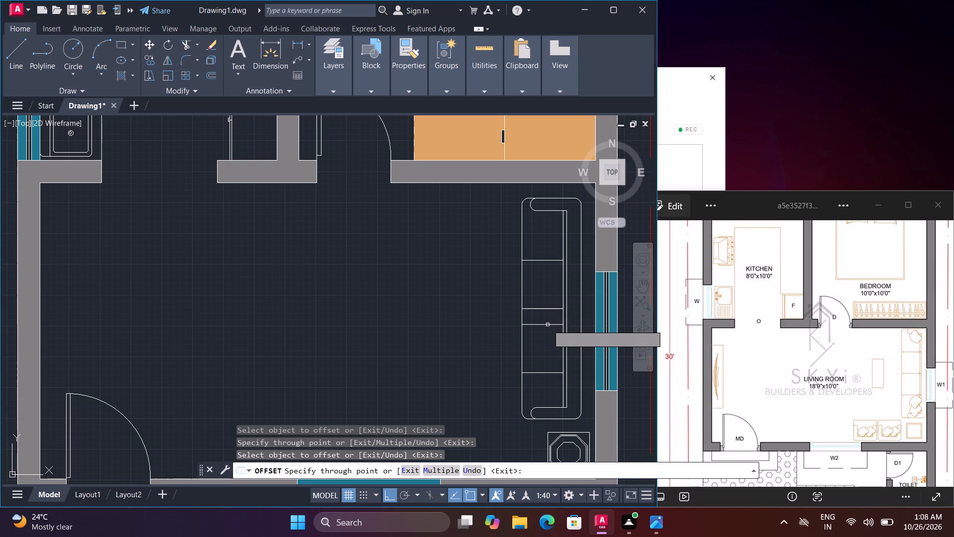
left_click(555, 308)
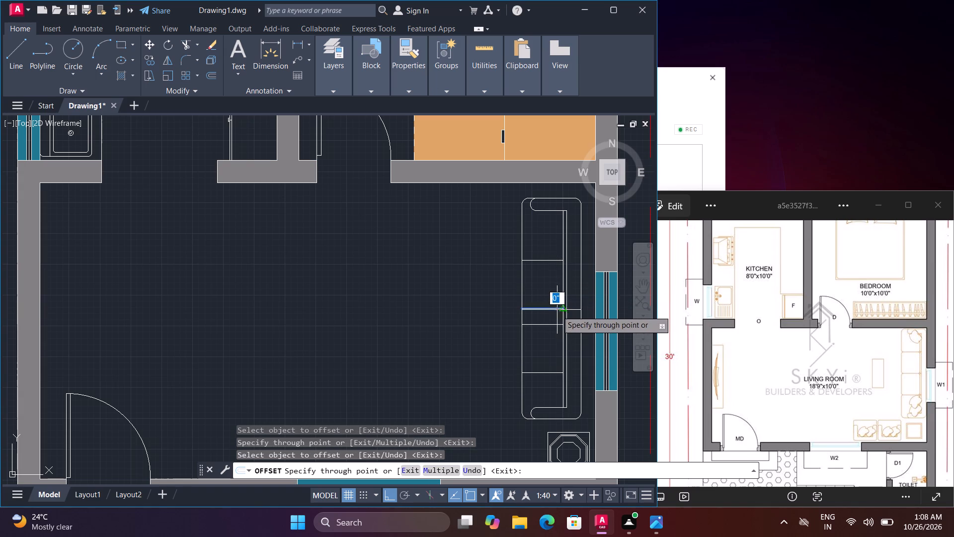
key("Escape")
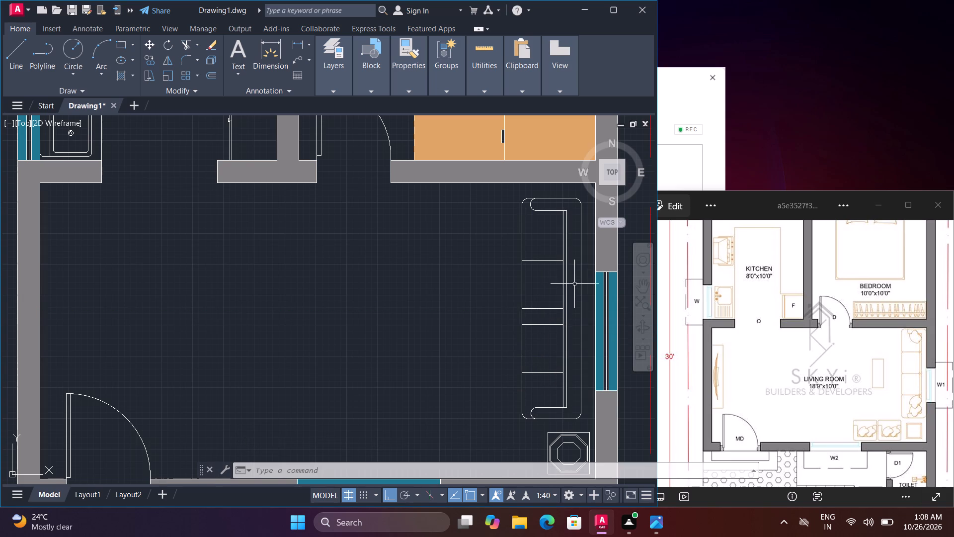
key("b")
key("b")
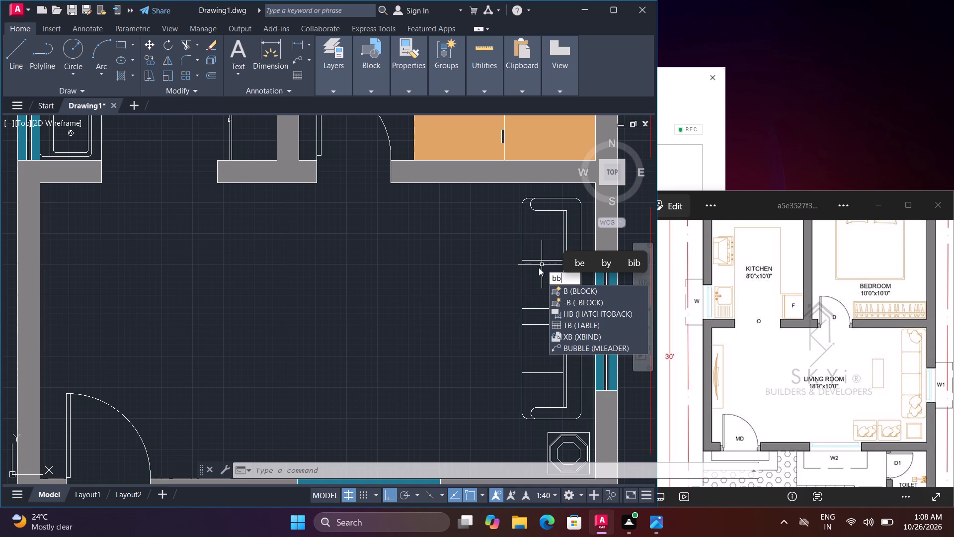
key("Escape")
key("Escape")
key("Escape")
Offset the sofa's centre seat line about 10" north and the northernmost seat line about 6" farther north.
key("space")
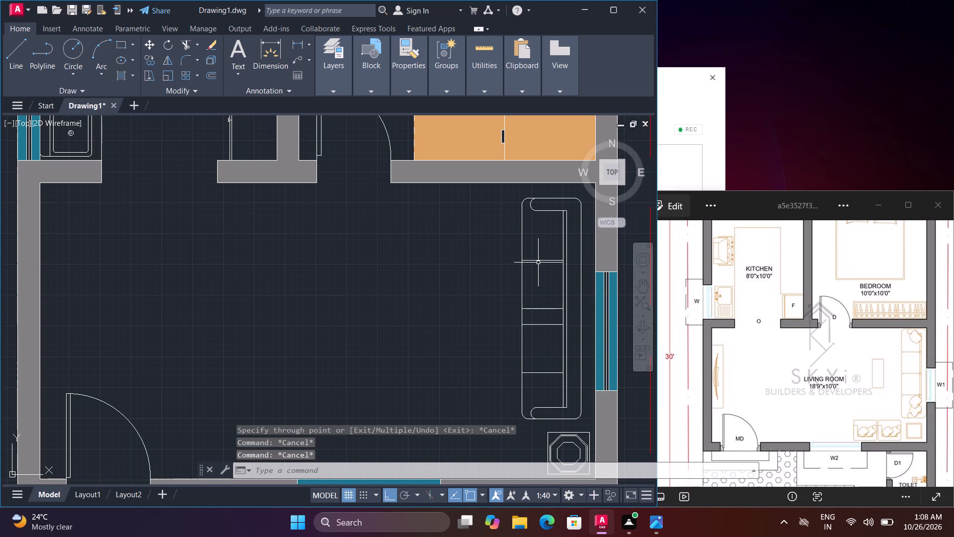
key("space")
left_click(543, 308)
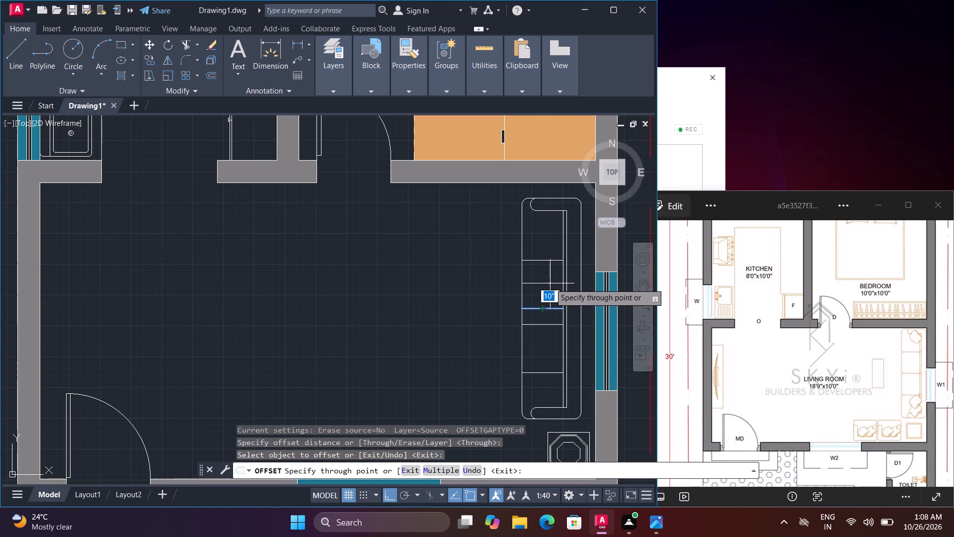
left_click(550, 283)
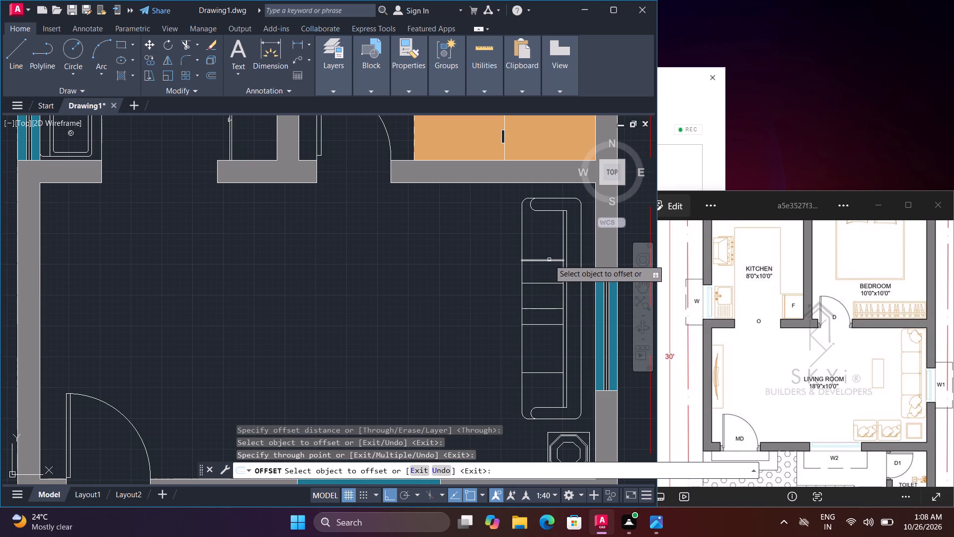
left_click(550, 258)
left_click(554, 260)
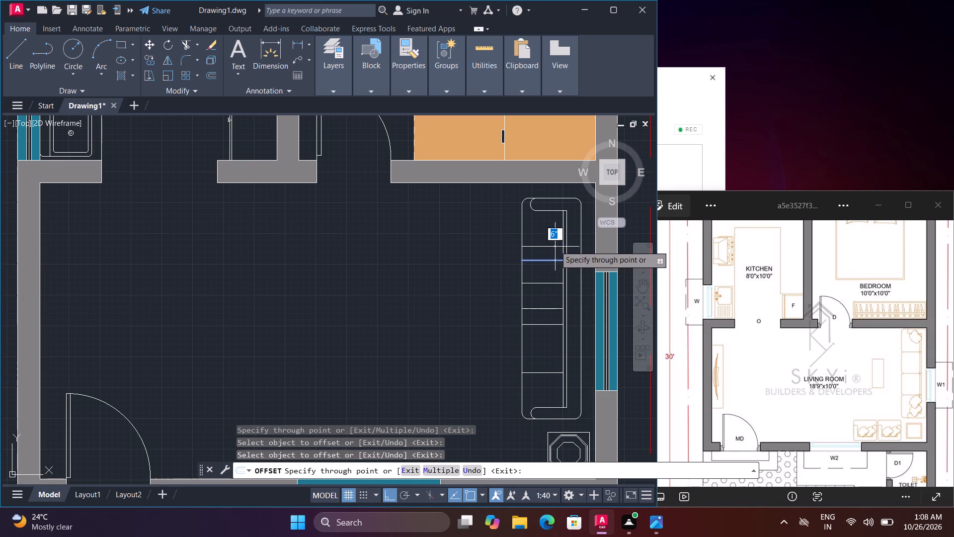
left_click(555, 244)
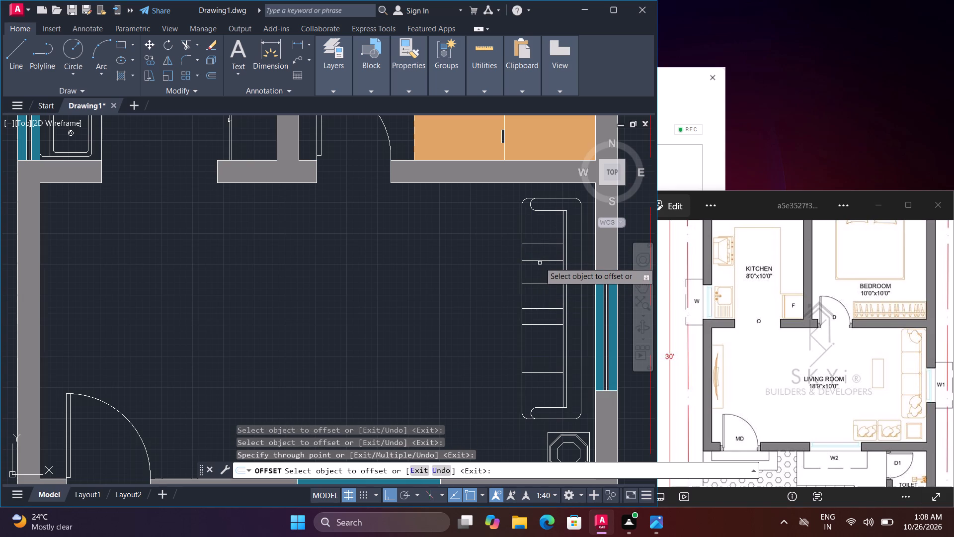
key("Escape")
Trim away the sofa's original centre seat line and the divider just south of the northernmost one, leaving four seat dividers.
key("t")
key("r")
key("space")
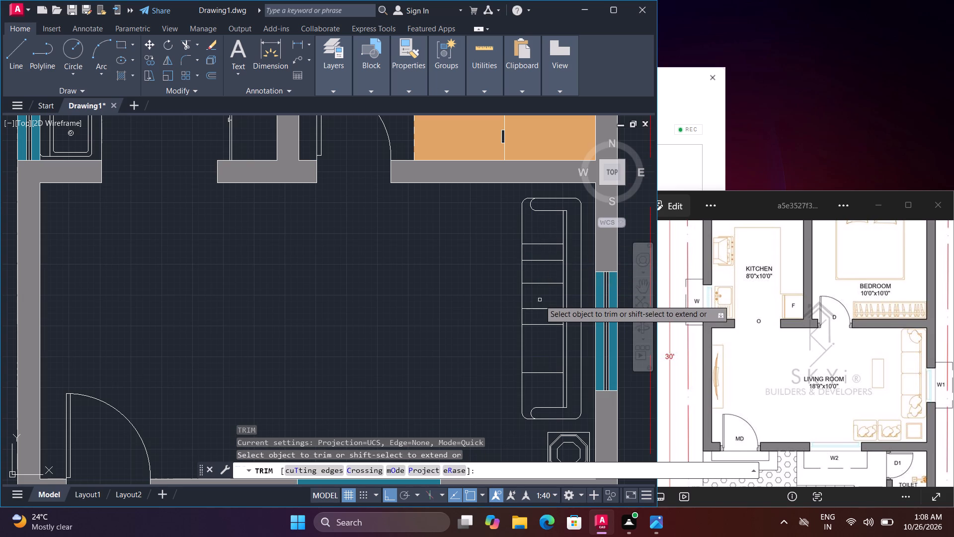
left_click(541, 310)
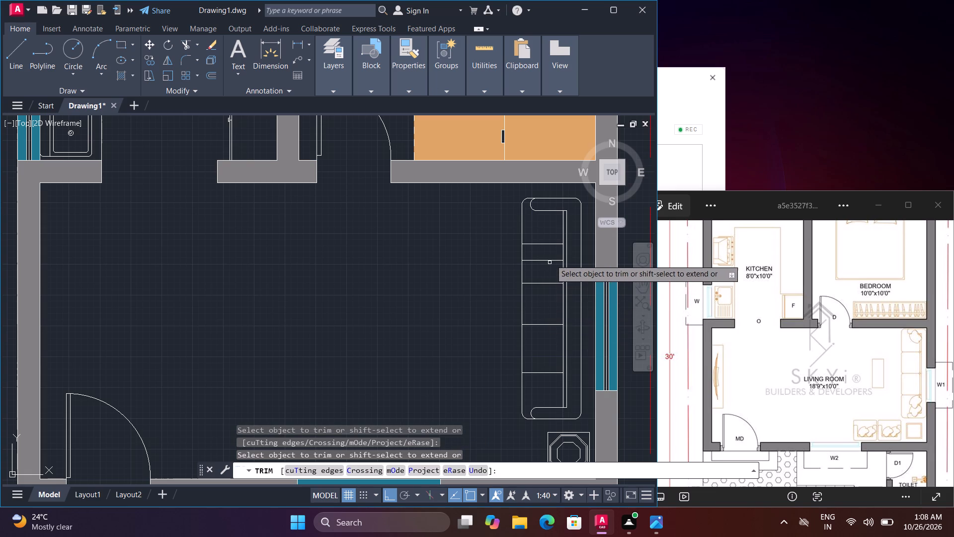
left_click(556, 260)
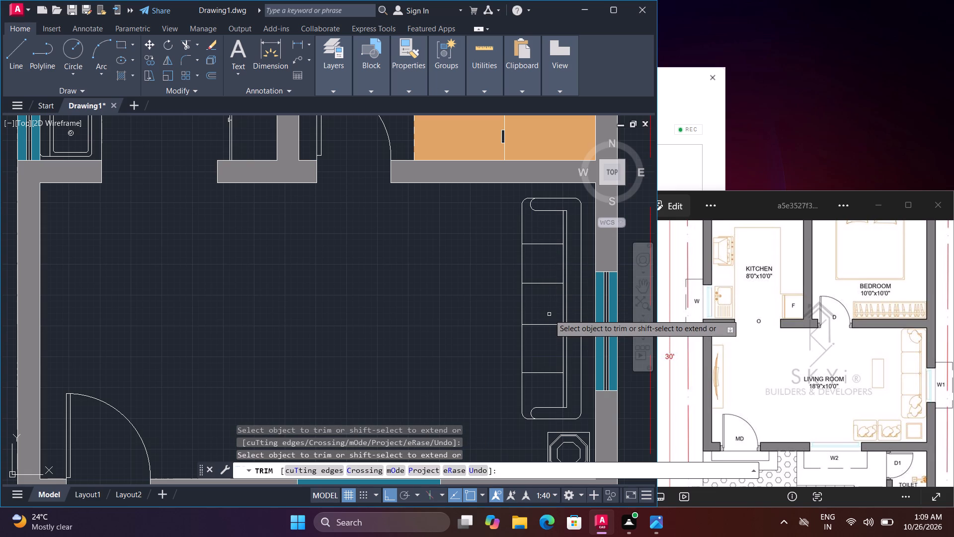
key("Escape")
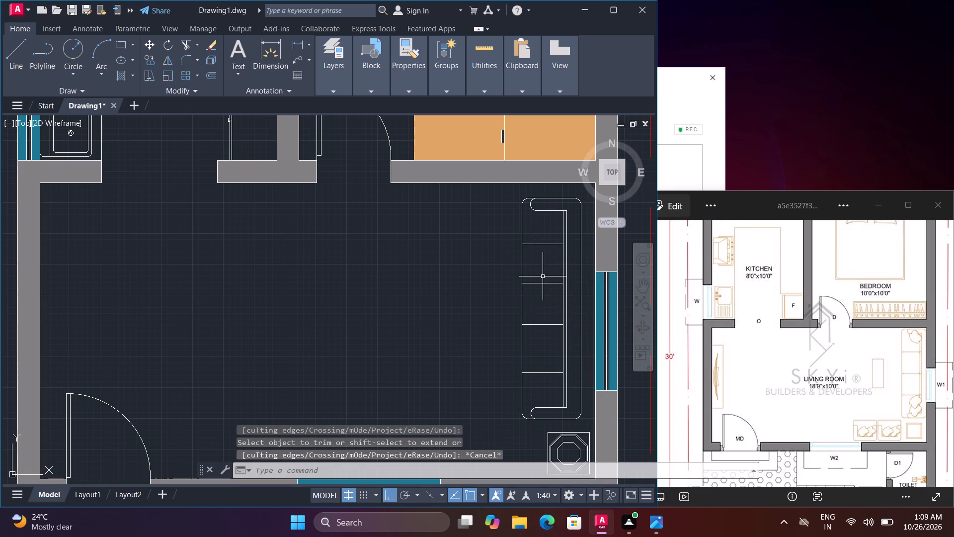
Fillet the corner between the sofa's front edge and its northernmost seat divider with a 2" radius.
scroll(543, 256, "up", 3)
scroll(538, 256, "down", 2)
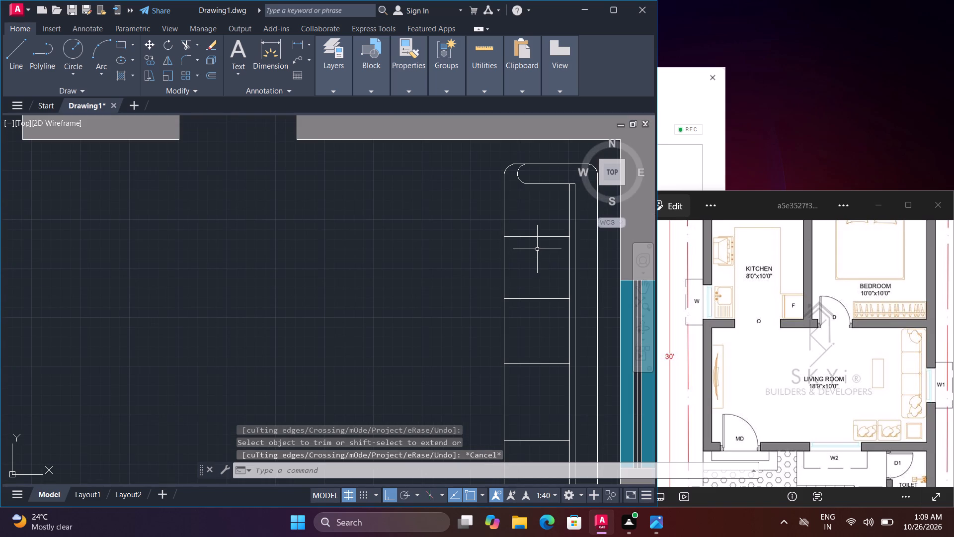
key("f")
key("space")
key("r")
key("space")
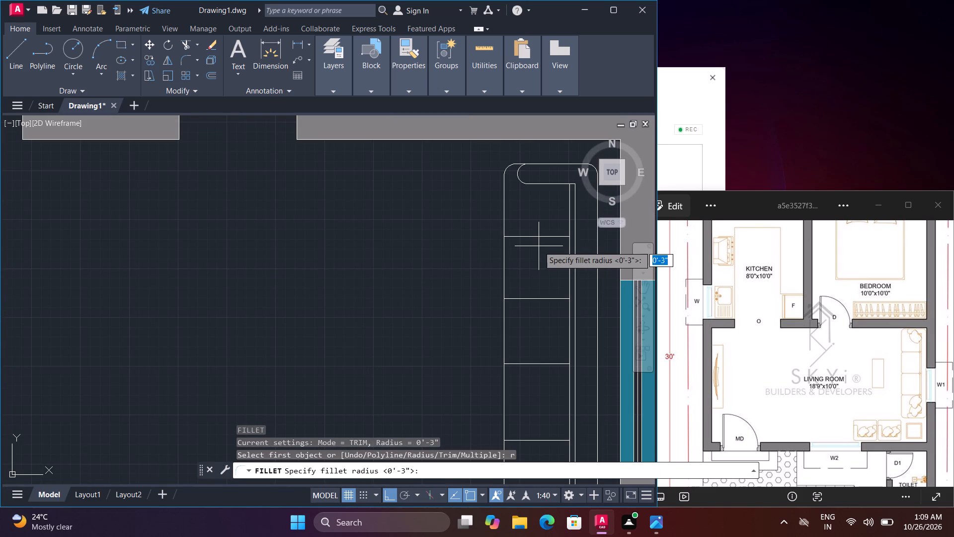
type("2")
key("space")
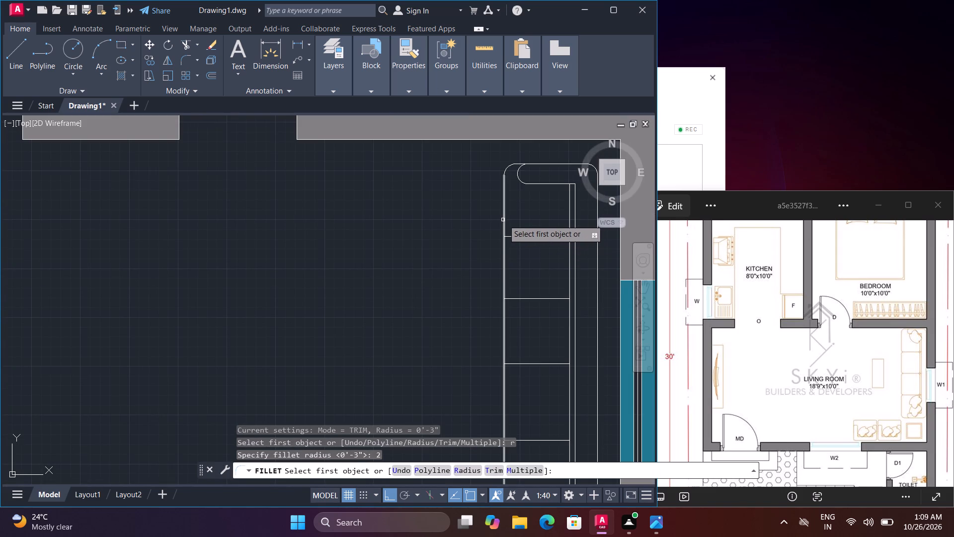
left_click(505, 219)
left_click(516, 237)
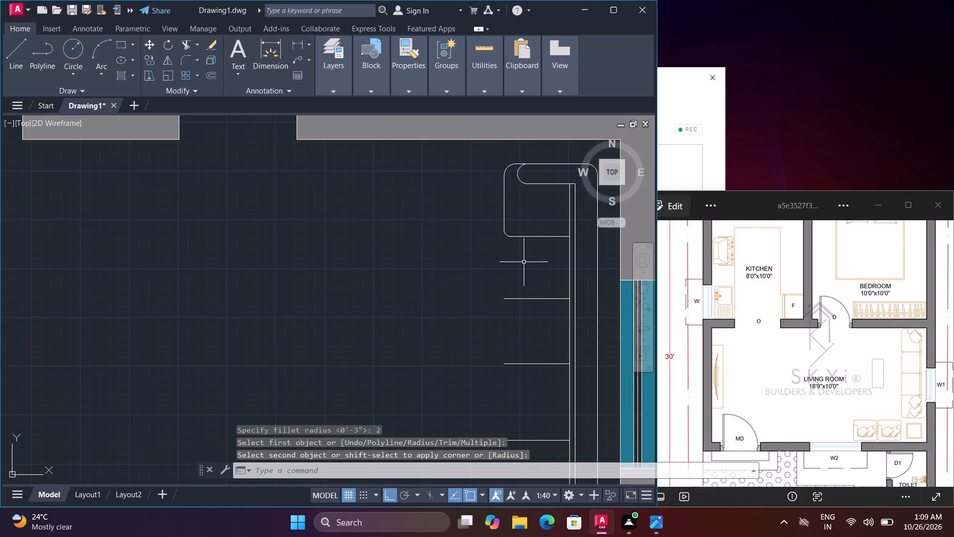
Extend the sofa's front edge south from the northernmost cushion, across the remaining seat dividers, to the southern armrest's rounded corner.
key("Escape")
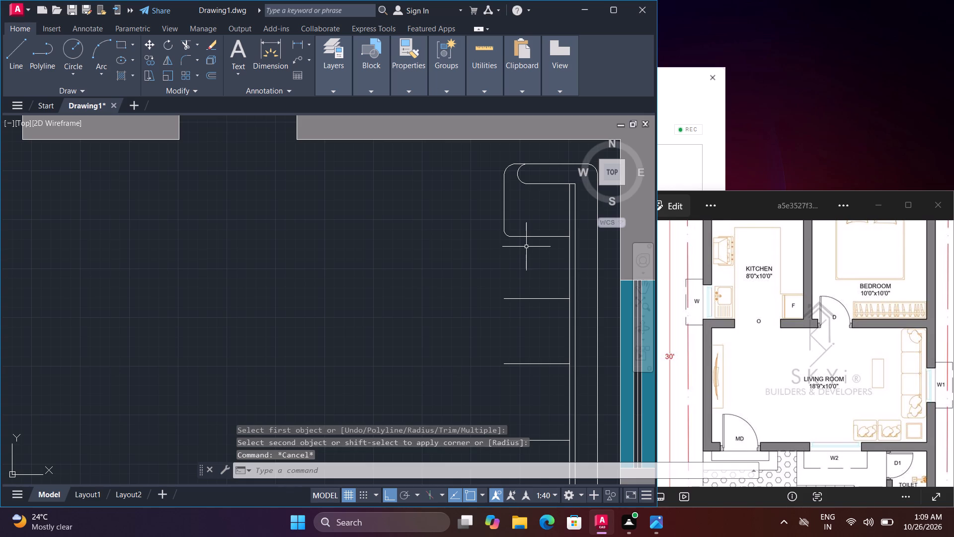
key("e")
type("x")
key("space")
left_click(503, 211)
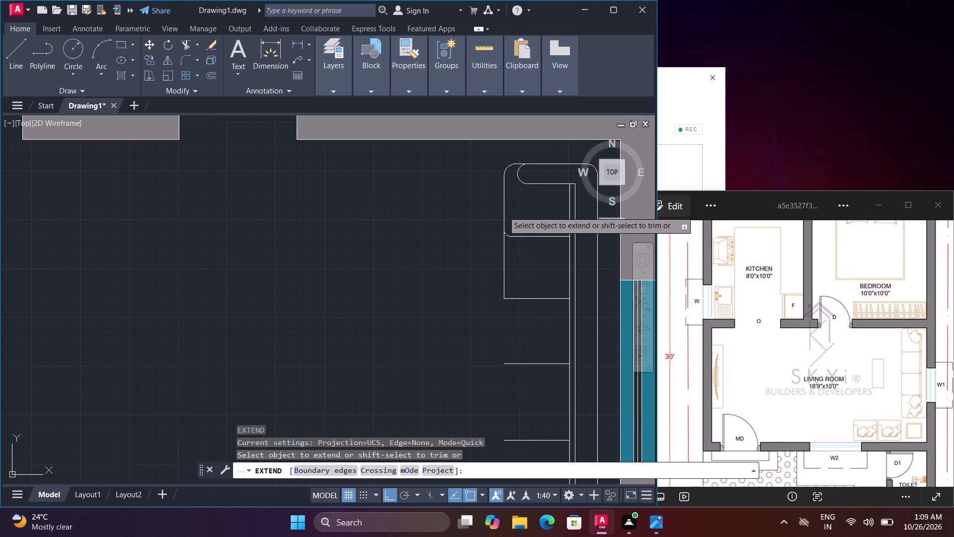
left_click(505, 247)
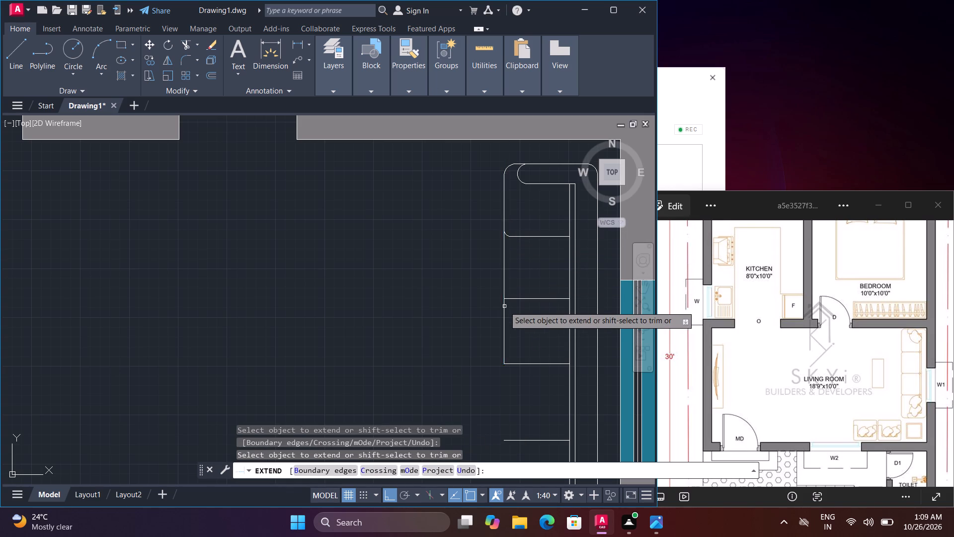
left_click(504, 313)
middle_click_drag(517, 290, 513, 228)
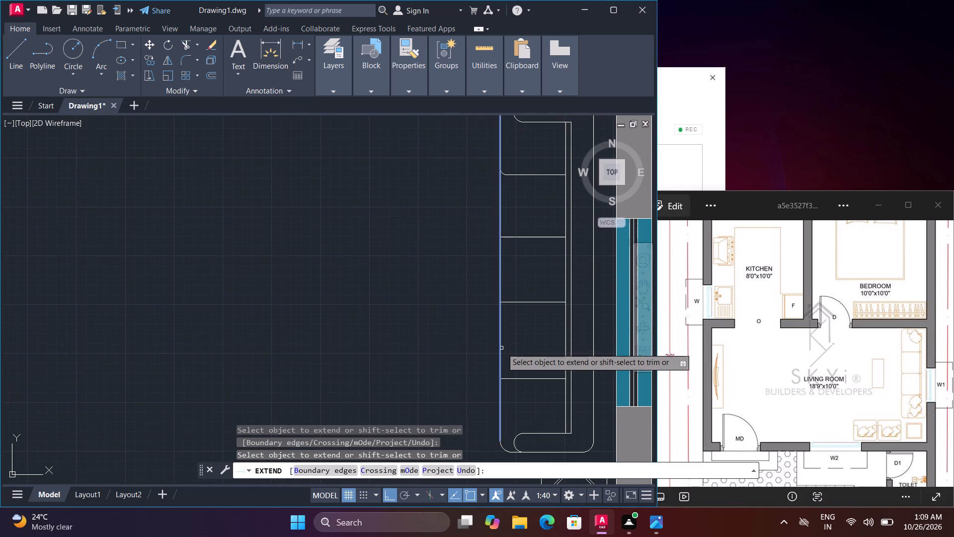
left_click(497, 344)
left_click(504, 346)
scroll(514, 326, "down", 1)
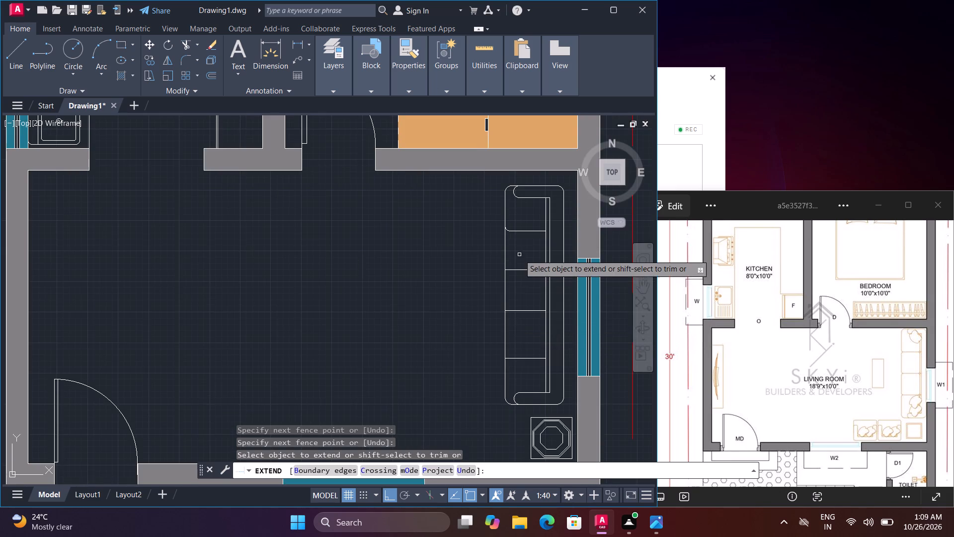
middle_click_drag(522, 262, 533, 303)
scroll(521, 290, "up", 2)
key("Escape")
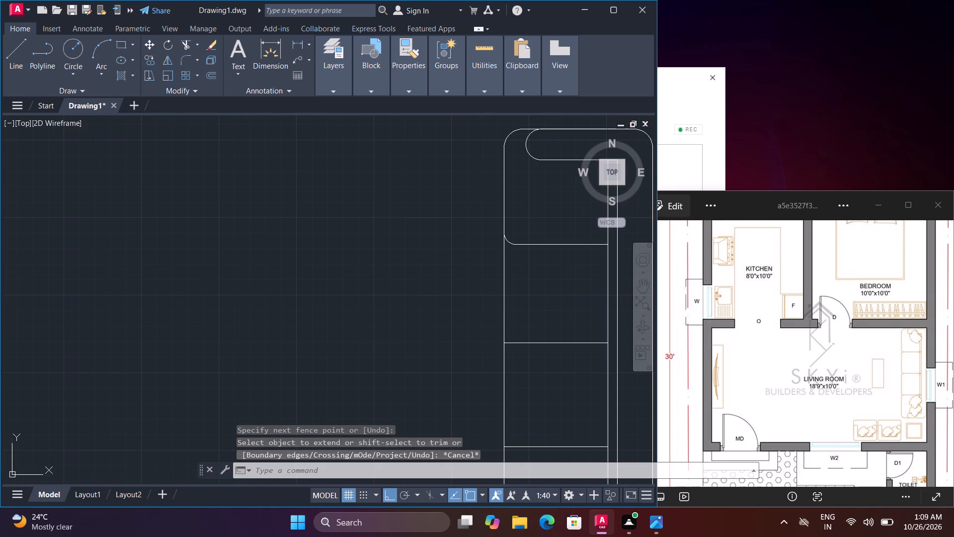
Fillet the north and south front corners of the sofa's second cushion from the north with a 2" radius.
type("f")
key("space")
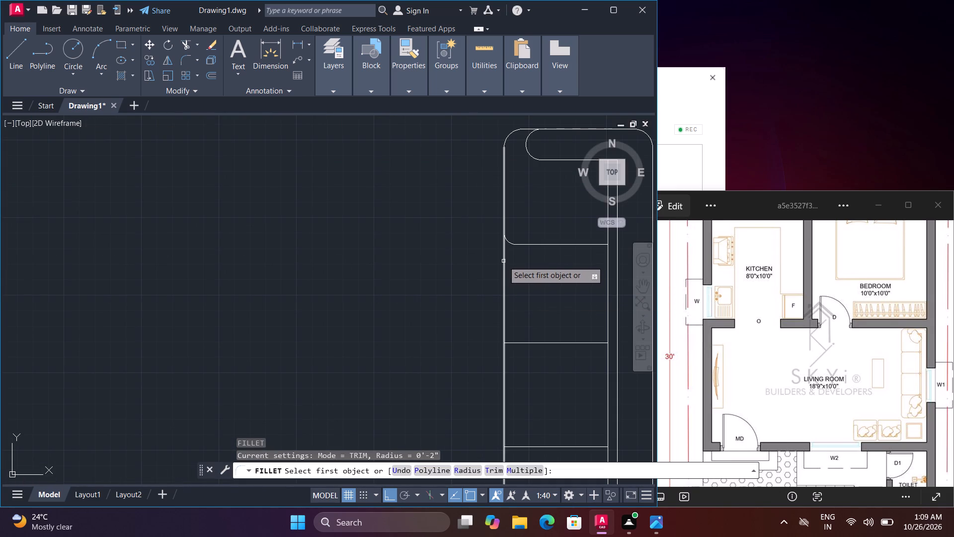
left_click(522, 245)
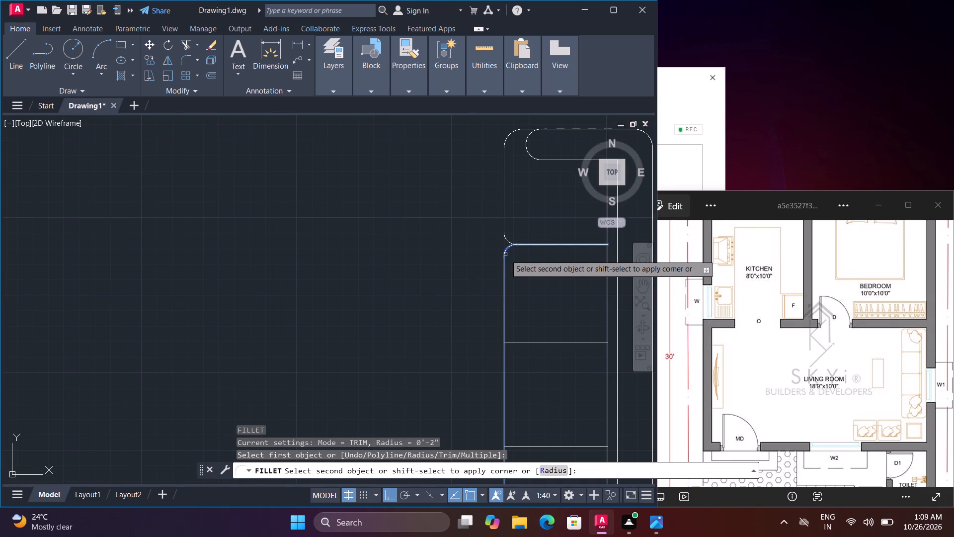
left_click(505, 255)
middle_click_drag(517, 296, 509, 252)
key("space")
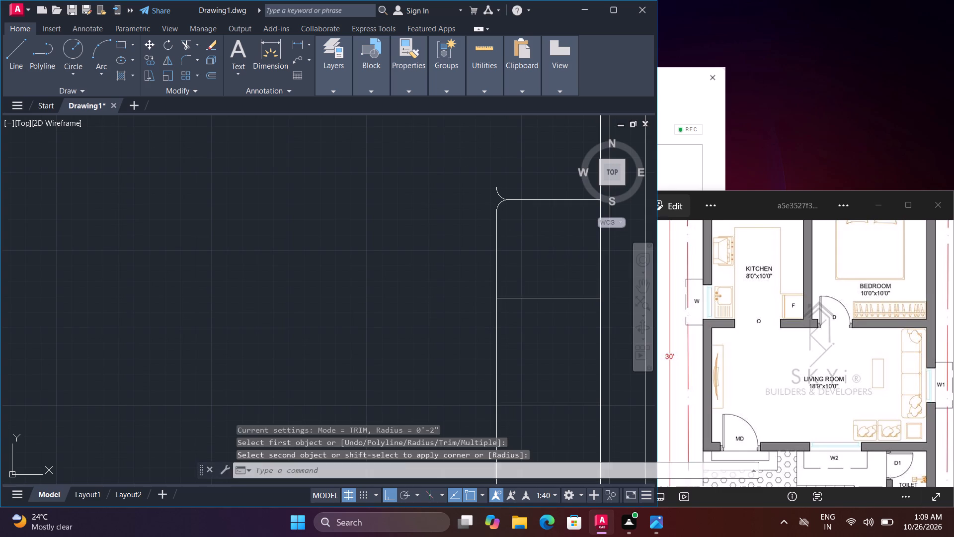
left_click(495, 283)
left_click(513, 299)
middle_click_drag(511, 332, 493, 239)
scroll(498, 300, "down", 1)
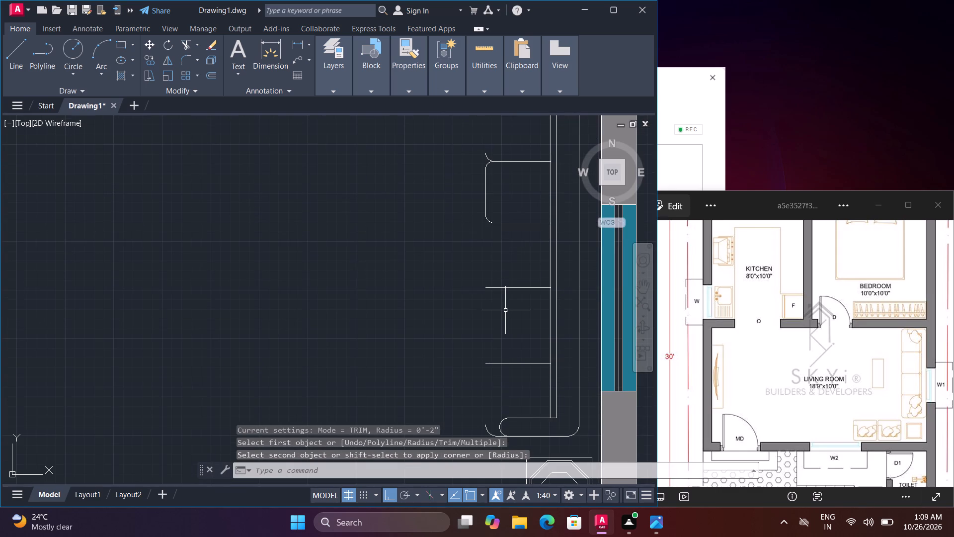
Extend the second cushion's front edge south past the remaining dividers to the southern armrest's rounded corner, and leave the Extend command.
key("Escape")
type("ex")
key("space")
middle_click_drag(503, 332, 500, 316)
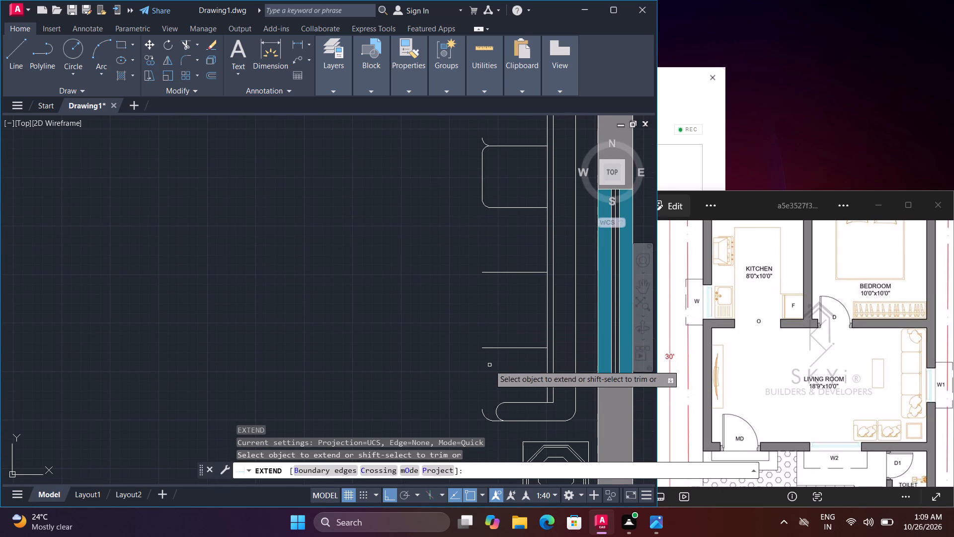
left_click(482, 179)
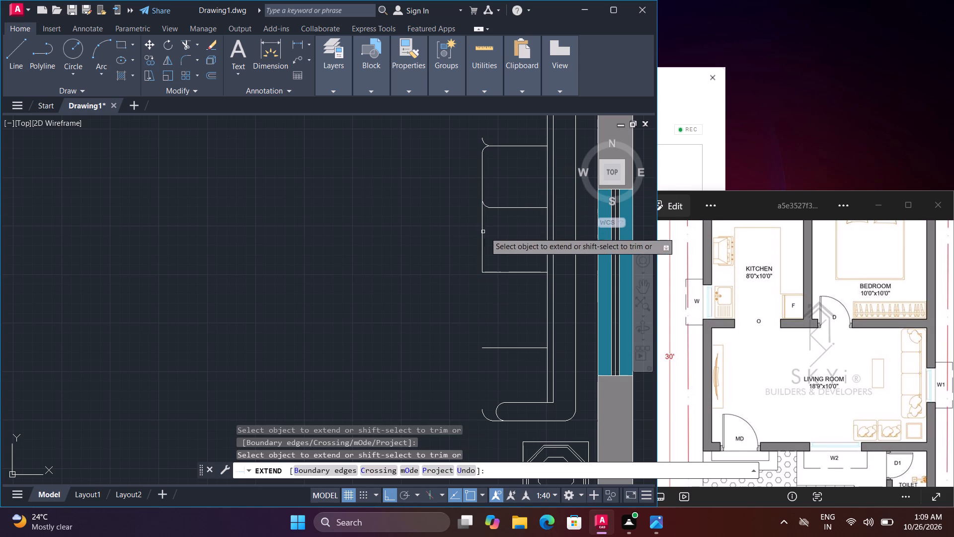
left_click(490, 234)
left_click(472, 229)
left_click(481, 268)
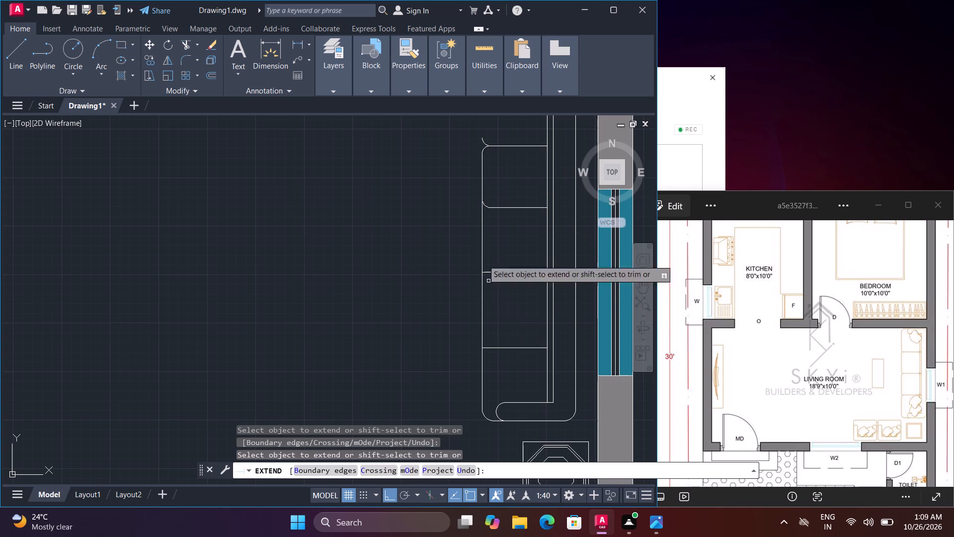
middle_click_drag(492, 236, 513, 320)
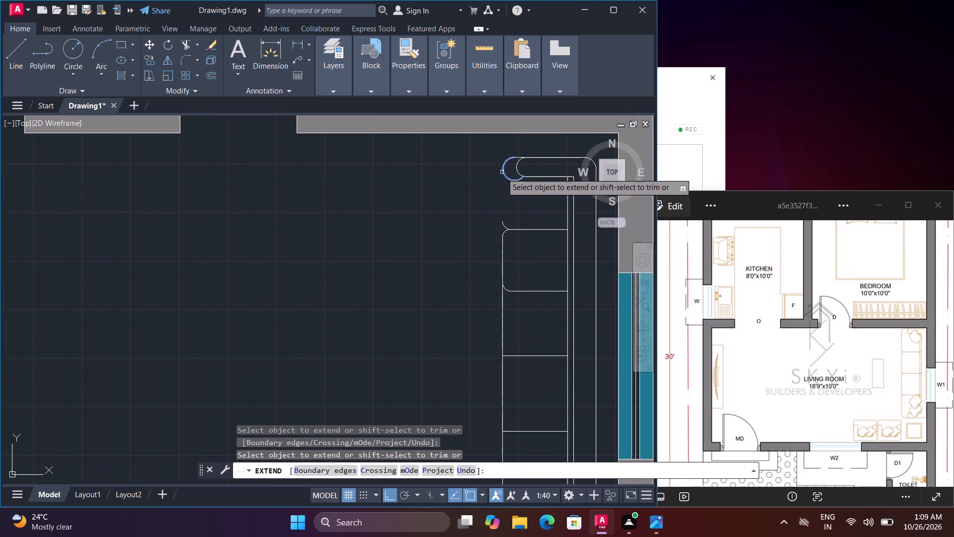
key("Escape")
Draw a line closing the northernmost cushion's front edge, from the northern armrest's rounded corner to the first divider's fillet.
type("l")
key("space")
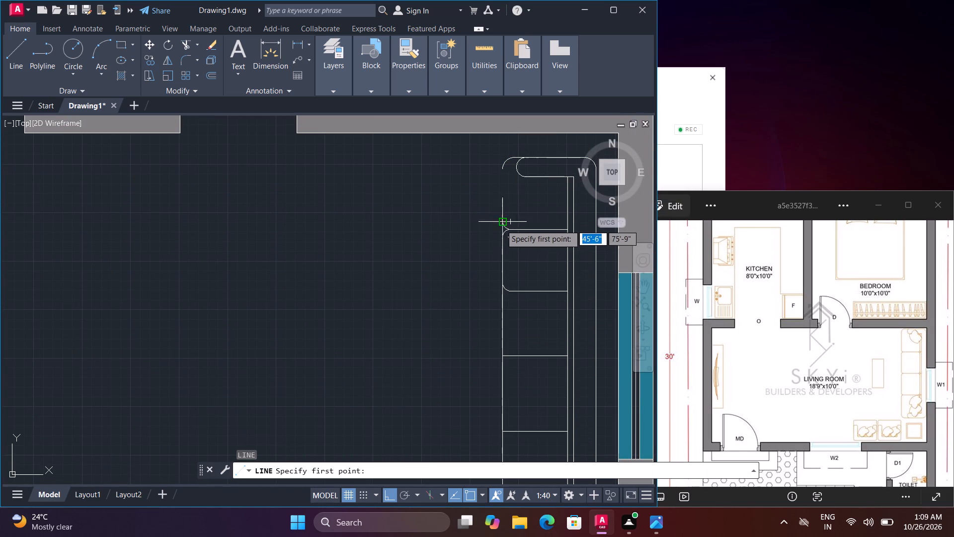
left_click(507, 169)
left_click(502, 220)
key("space")
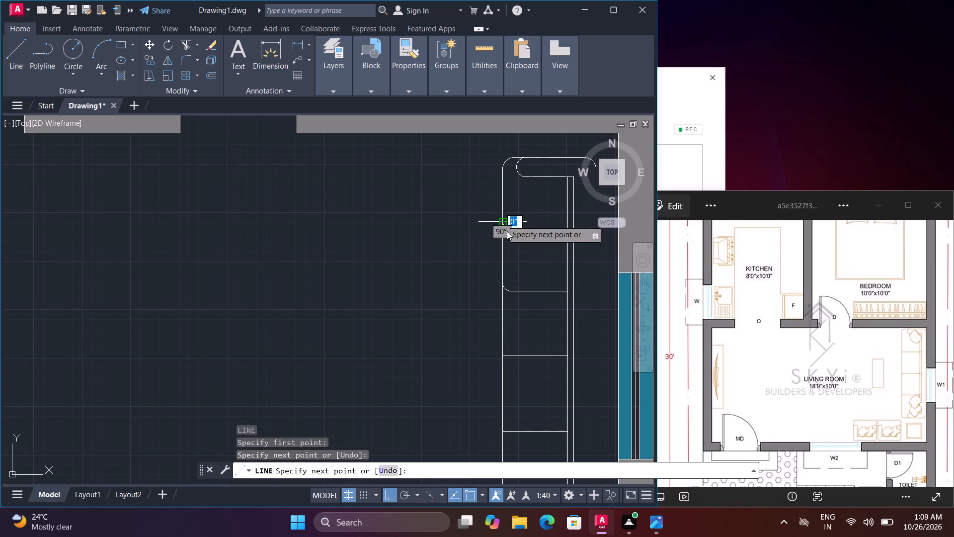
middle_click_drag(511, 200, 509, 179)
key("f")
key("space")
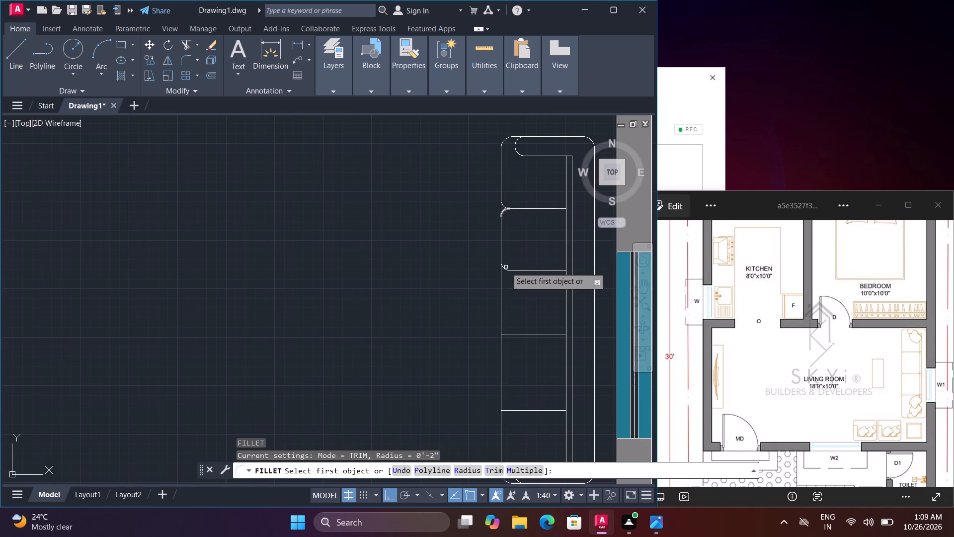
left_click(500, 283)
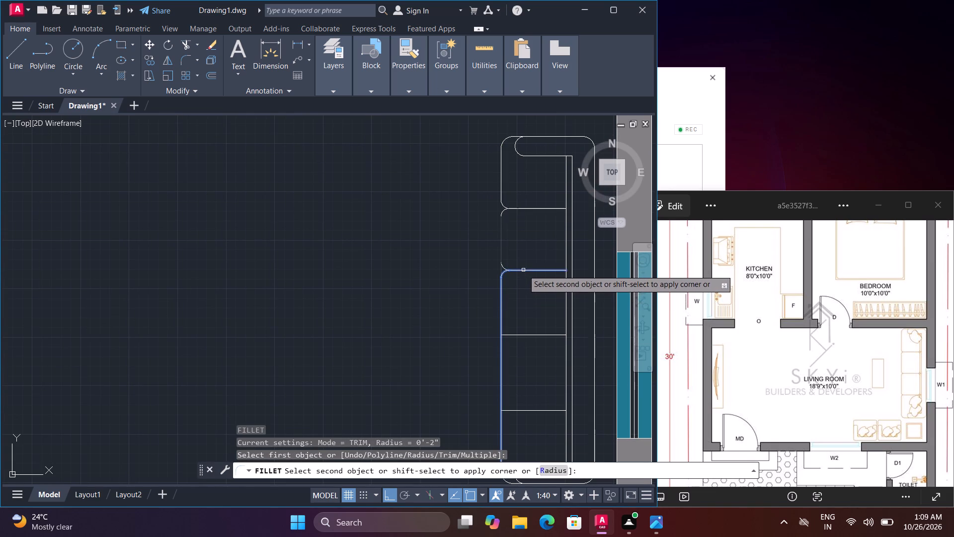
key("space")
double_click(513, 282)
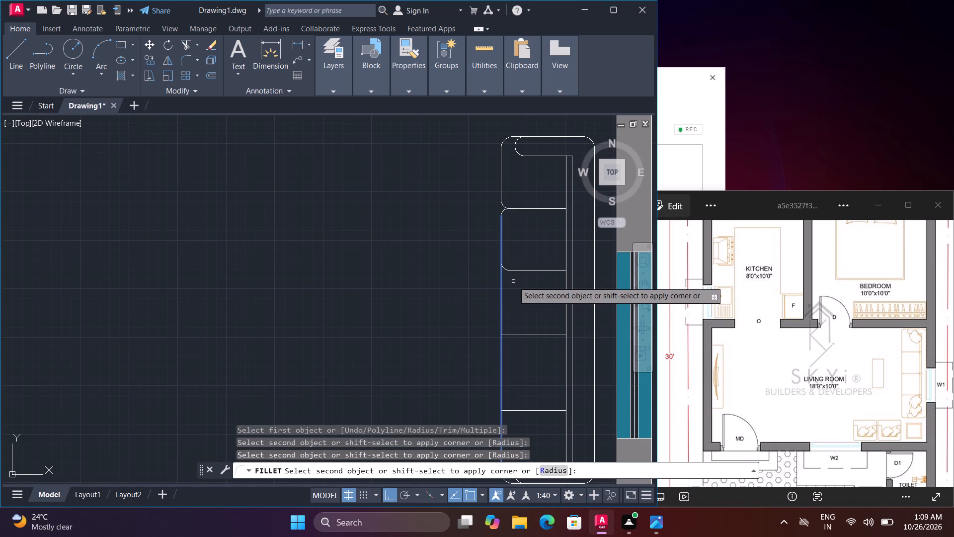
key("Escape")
Fillet the north and south front corners of the sofa's third cushion from the north with a 2" radius.
type("f")
key("space")
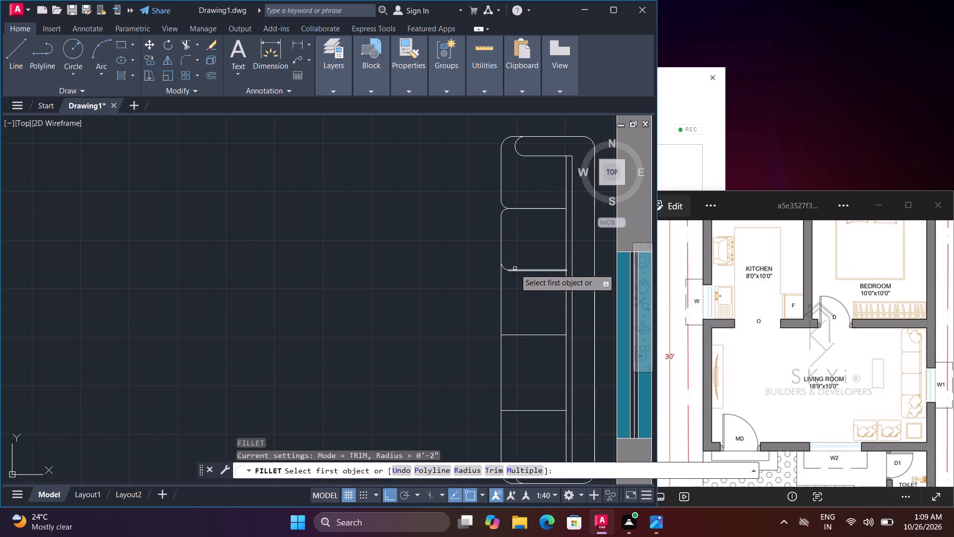
left_click(515, 268)
left_click(502, 281)
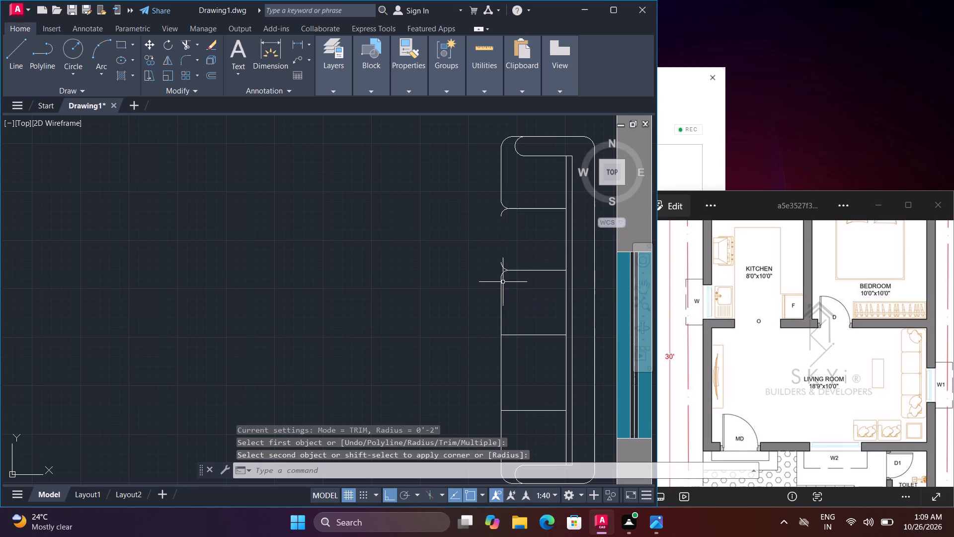
middle_click(514, 260)
middle_click_drag(517, 292, 530, 248)
key("space")
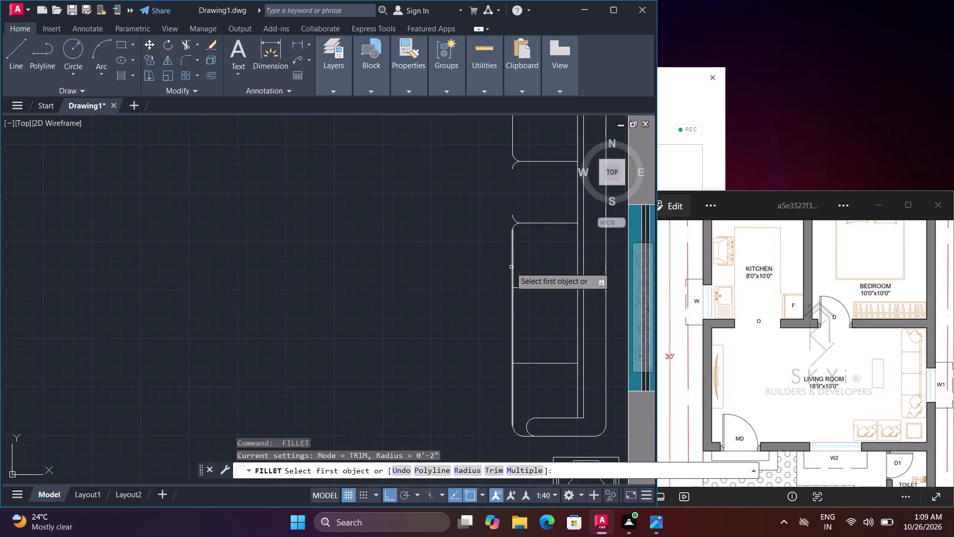
left_click(511, 267)
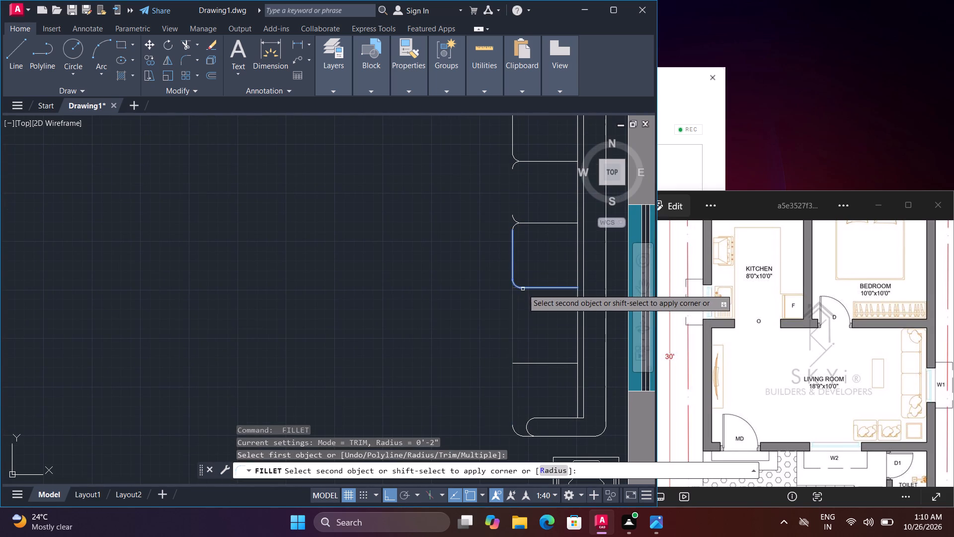
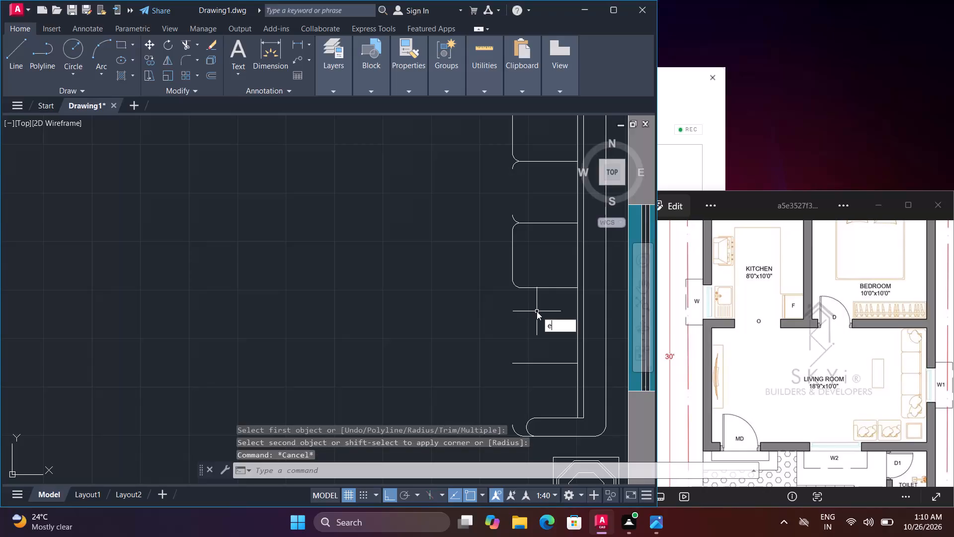
Extend the sofa's front edge line along the open cushion fronts to close the gaps between the dividers and the lower armrest.
key("space")
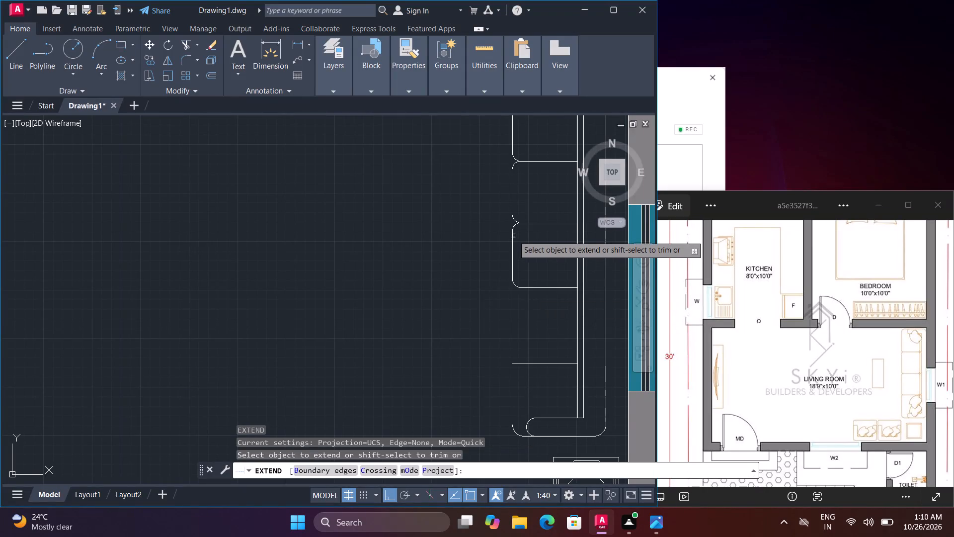
left_click(512, 239)
left_click(515, 232)
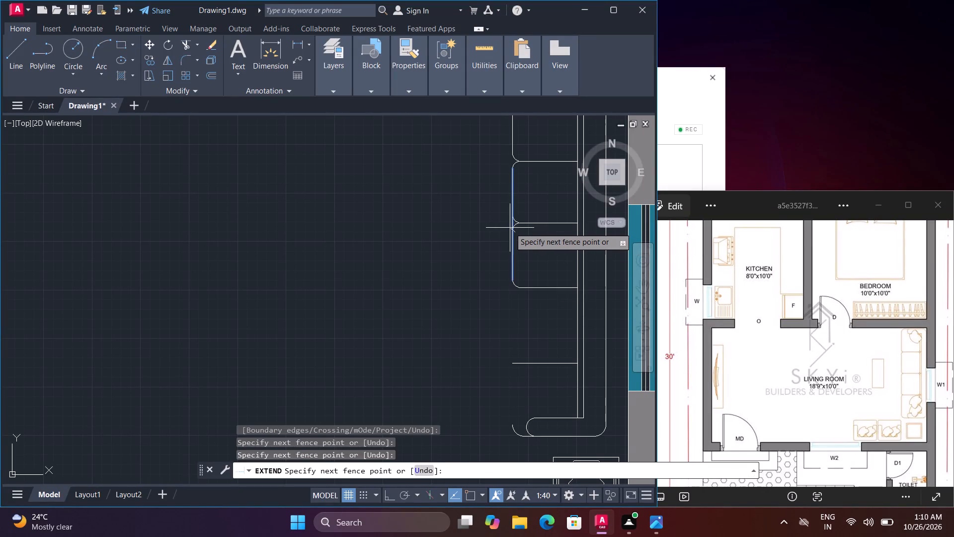
left_click(510, 228)
left_click_drag(528, 275, 523, 271)
left_click(509, 264)
left_click_drag(519, 312, 515, 310)
left_click(510, 308)
key("Escape")
Fillet both front corners of the second-lowest sofa cushion with a 2" radius between its divider lines and the front edge.
type("f")
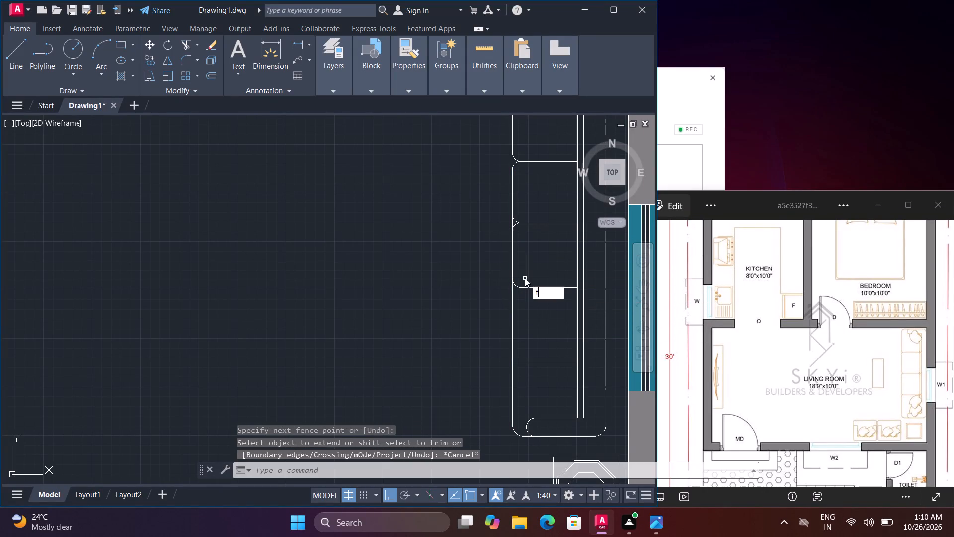
key("space")
left_click(524, 289)
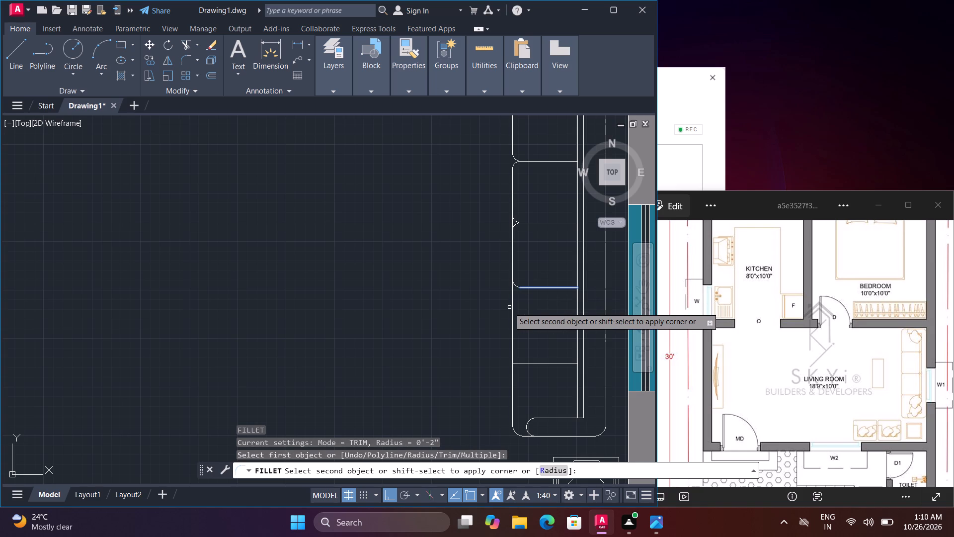
left_click(511, 309)
middle_click_drag(536, 329, 529, 283)
key("space")
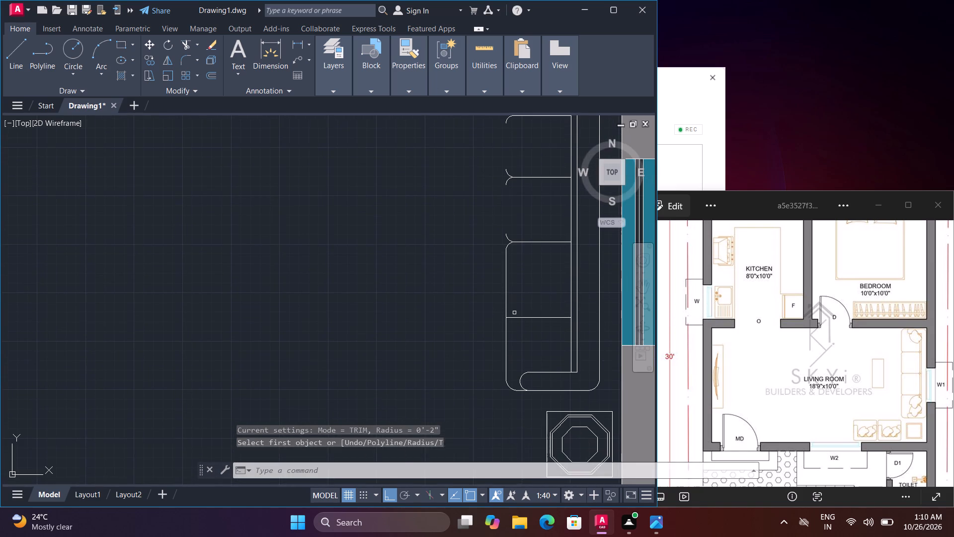
left_click(512, 320)
left_click(502, 303)
left_click(506, 304)
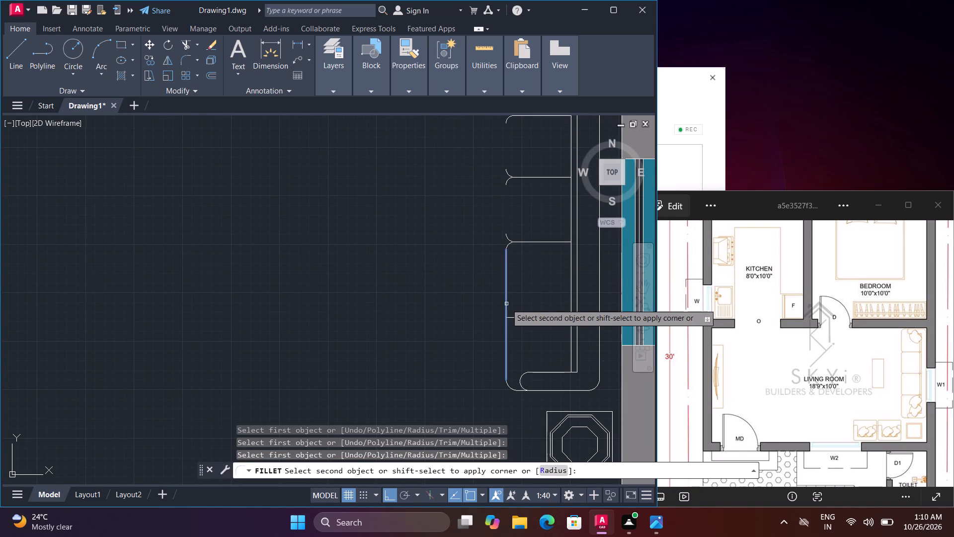
left_click(515, 318)
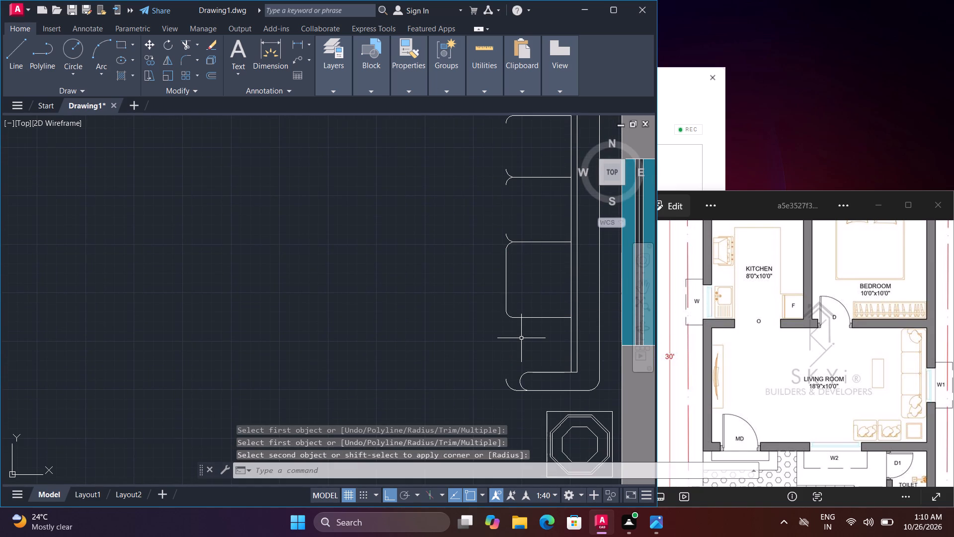
Extend the sofa's front edge line down to the lower armrest and up along the upper cushions.
key("Escape")
key("e")
type("x")
key("space")
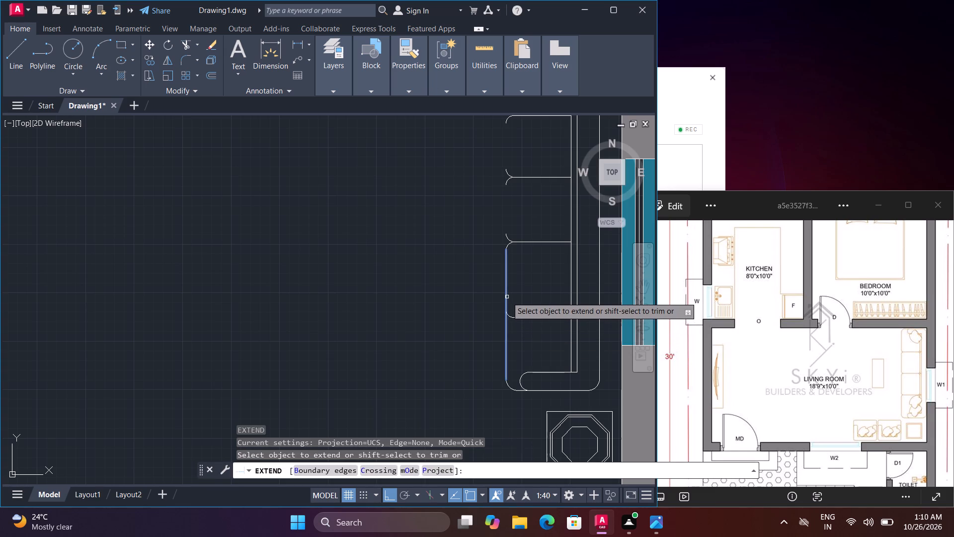
left_click(507, 296)
left_click(506, 272)
left_click(507, 256)
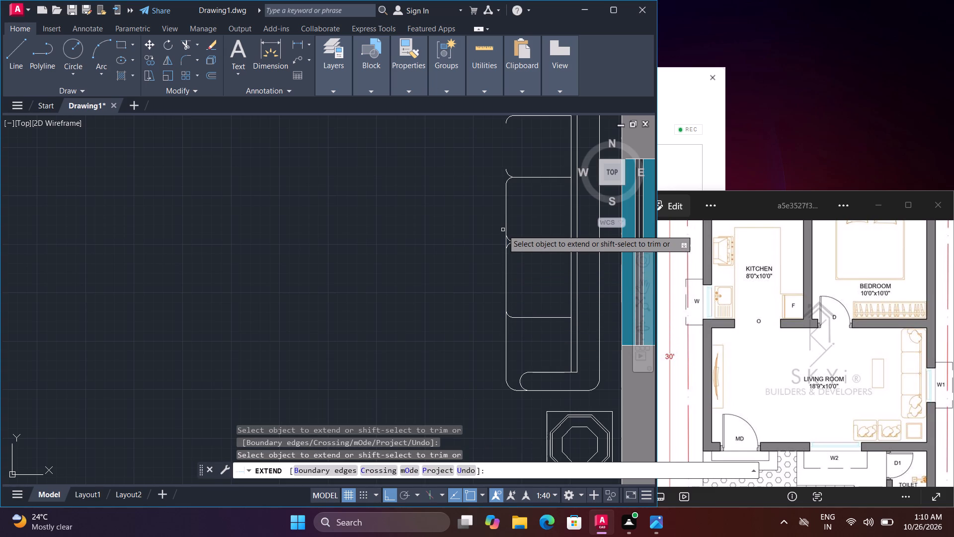
left_click(506, 227)
left_click(507, 190)
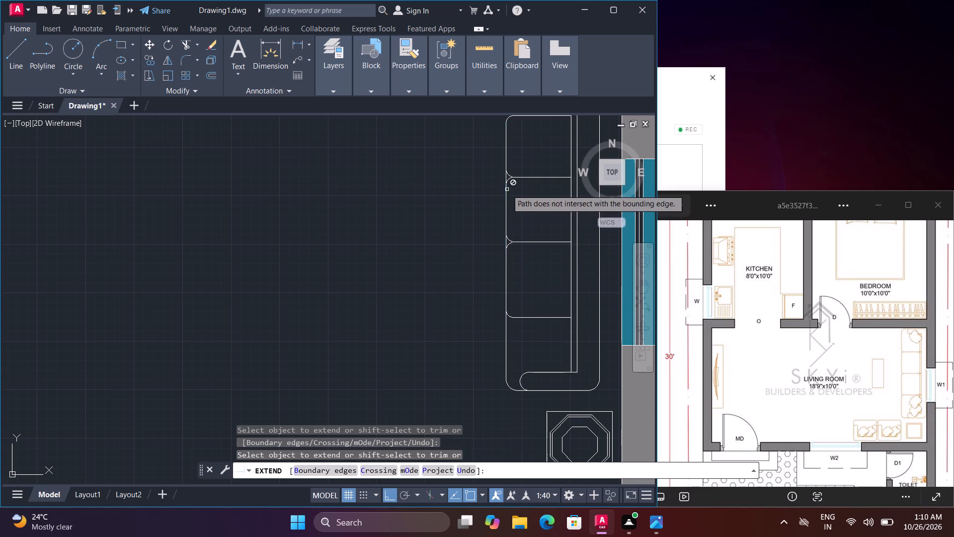
scroll(520, 203, "down", 2)
scroll(525, 230, "up", 2)
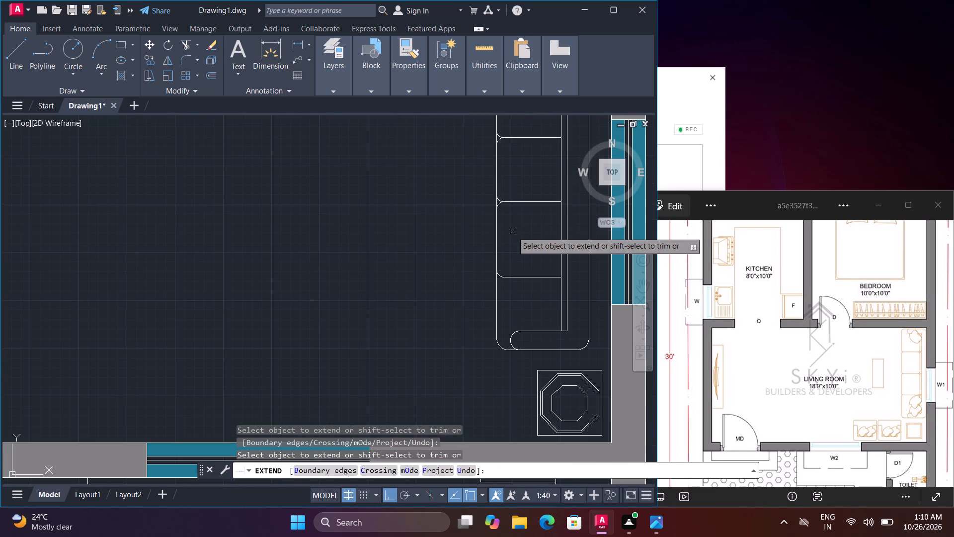
Fillet the upper front corner of the lowest sofa cushion with a 2" radius.
key("Escape")
key("f")
key("space")
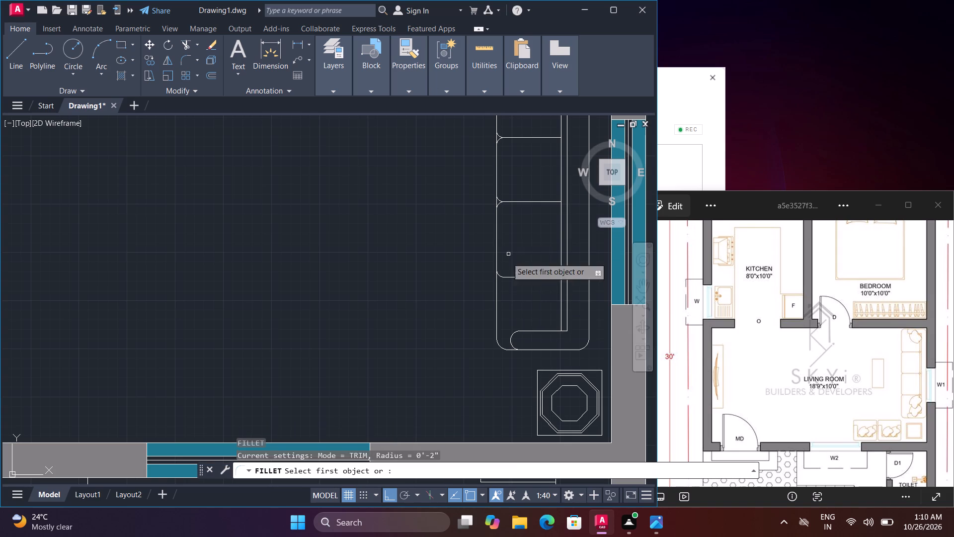
left_click(510, 275)
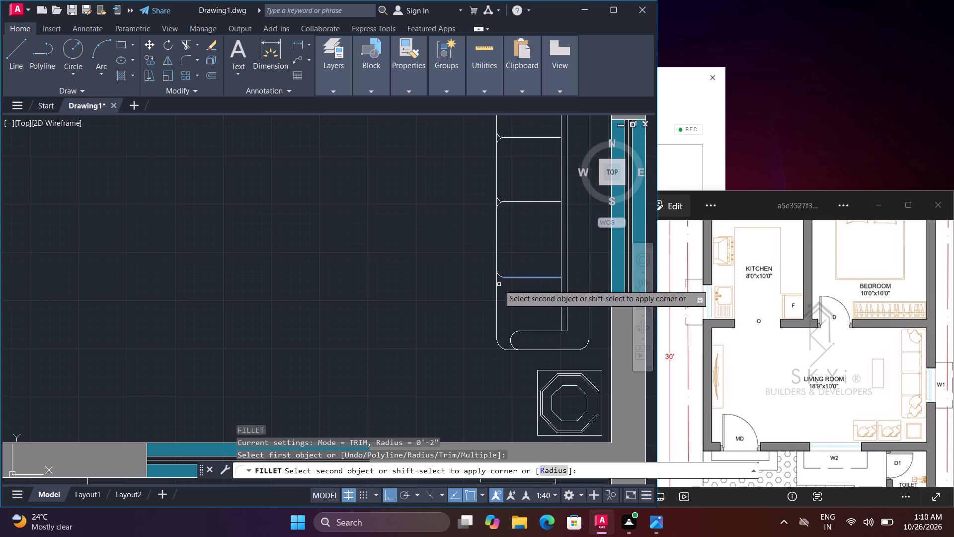
left_click(496, 284)
key("Escape")
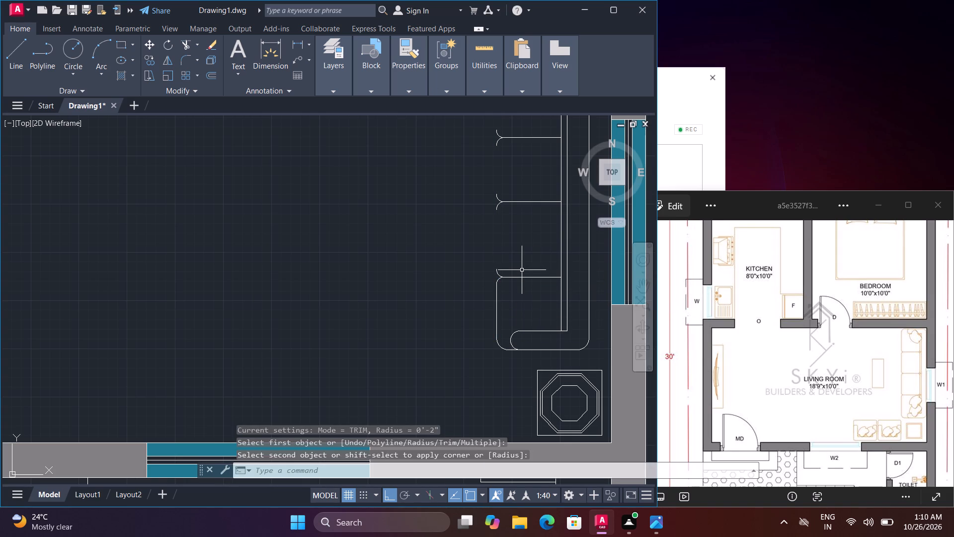
Extend the front edge line up from the lowest cushion until it closes the fronts of all the cushions above.
key("Escape")
key("e")
key("x")
key("space")
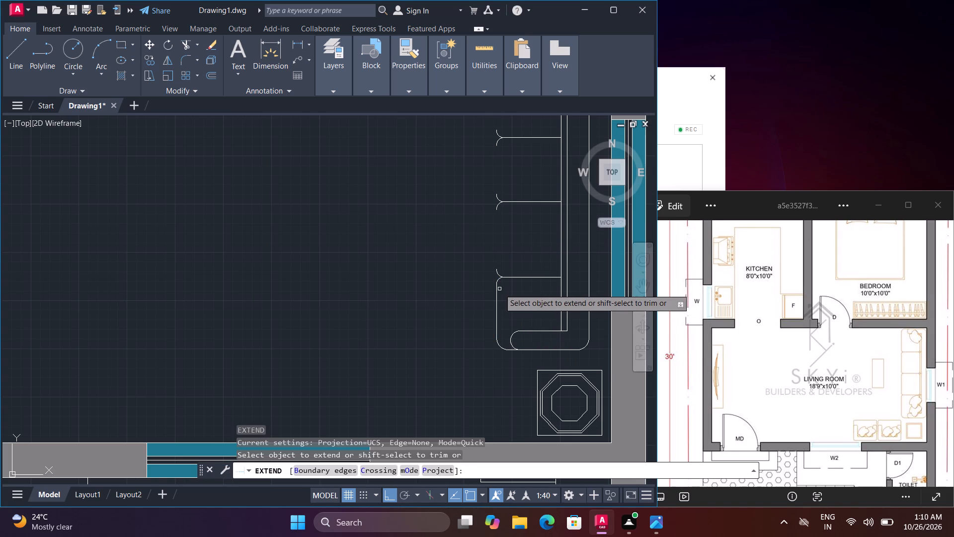
left_click(495, 291)
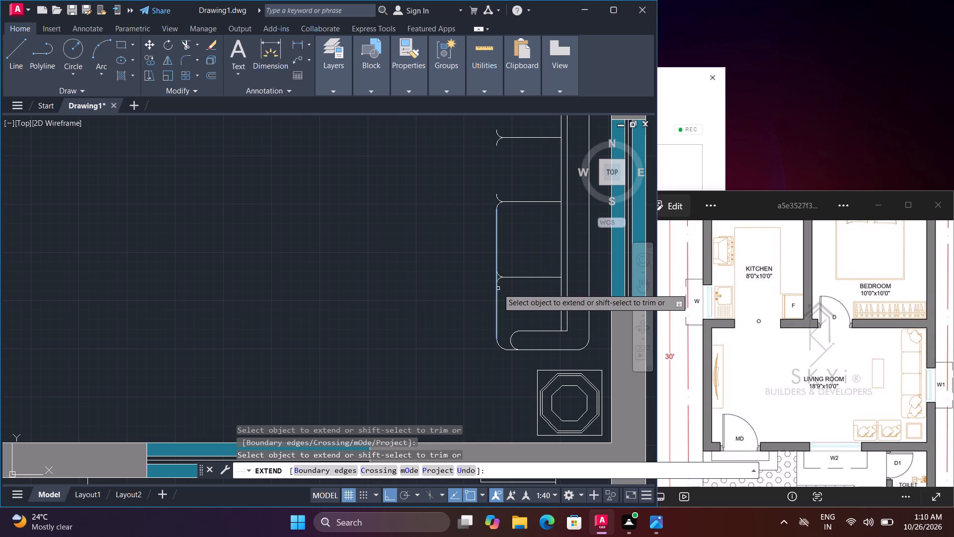
left_click(498, 289)
left_click(498, 243)
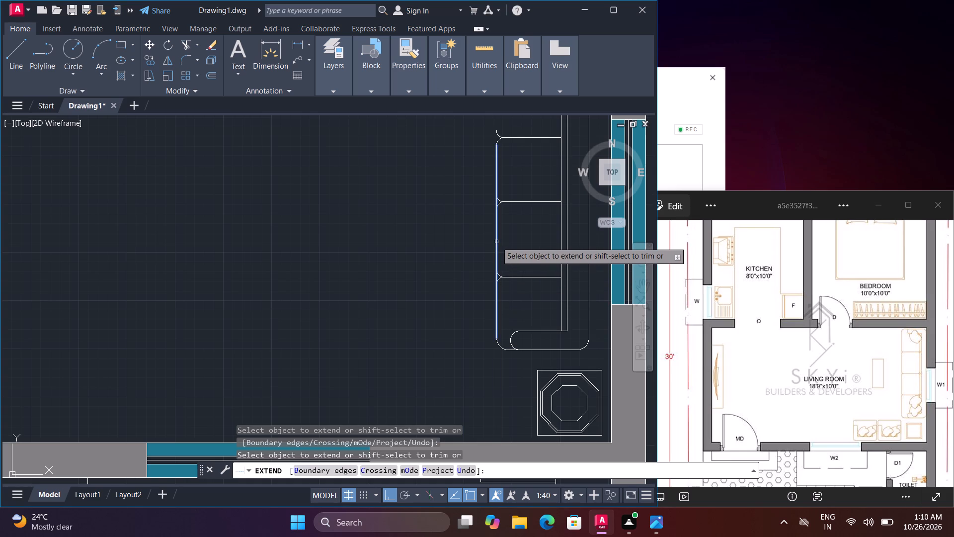
left_click(496, 242)
middle_click_drag(539, 170, 558, 291)
left_click(515, 283)
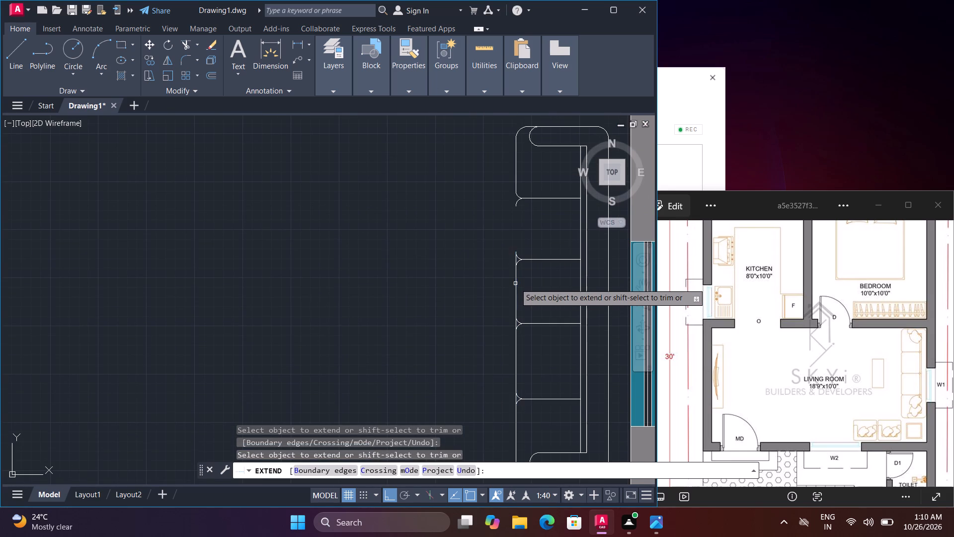
left_click(514, 280)
key("Escape")
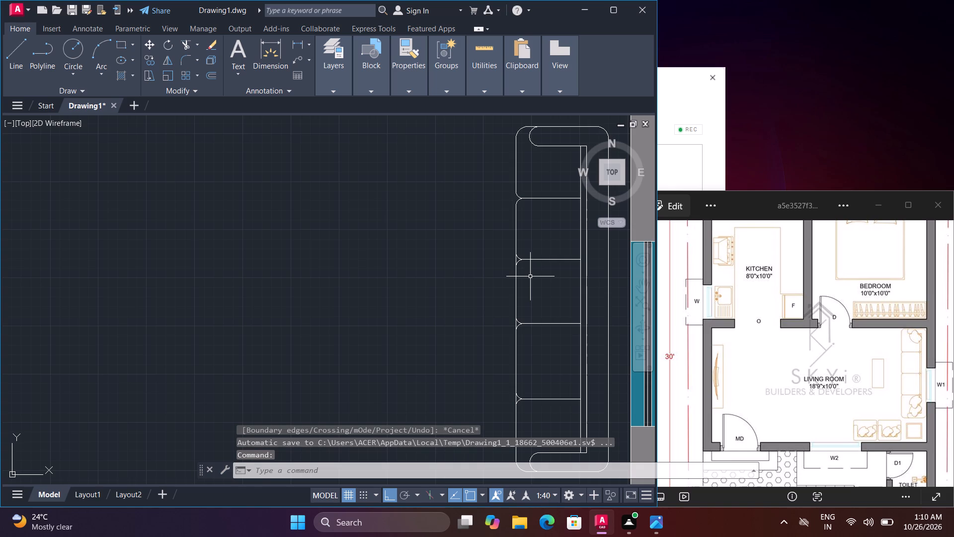
Trim the leftover front edge pieces between the rounded cushion corners at the three lower dividers.
type("tr")
key("space")
scroll(516, 265, "up", 2)
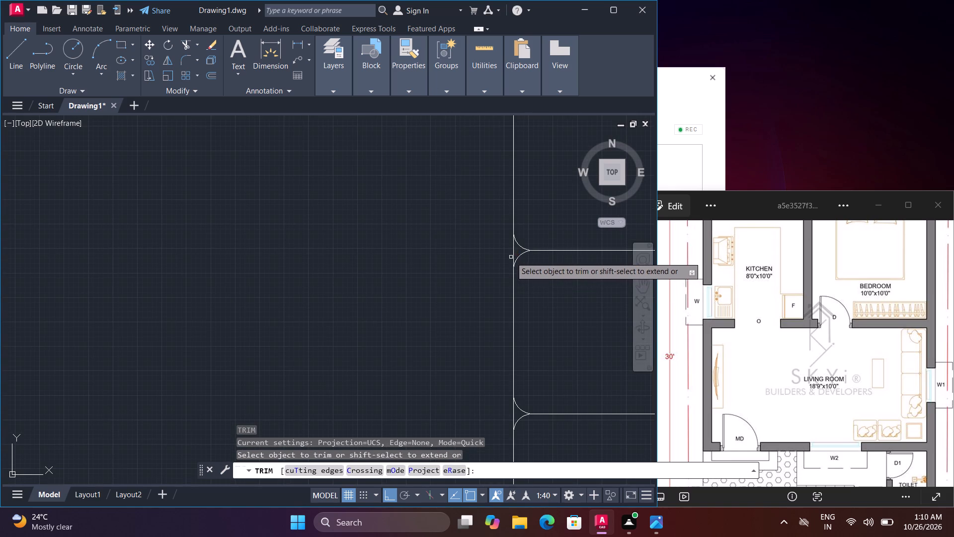
left_click(515, 257)
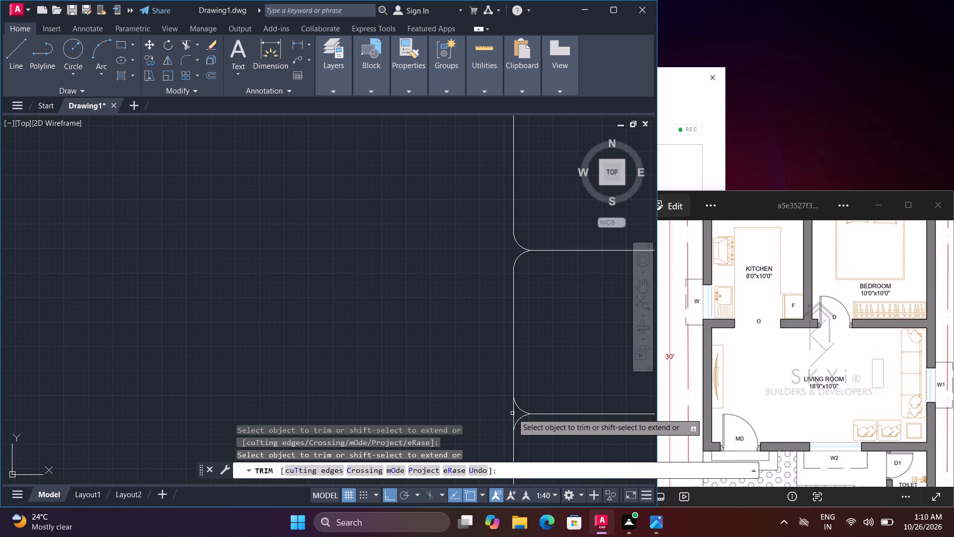
left_click(513, 414)
scroll(531, 407, "down", 2)
middle_click_drag(556, 403, 559, 278)
middle_click(561, 274)
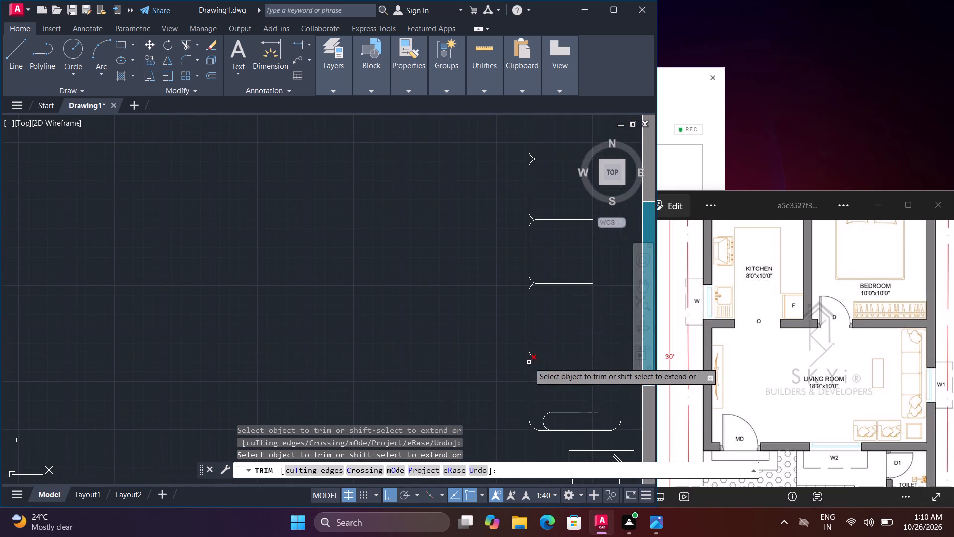
scroll(524, 359, "up", 2)
left_click(533, 356)
scroll(535, 358, "down", 4)
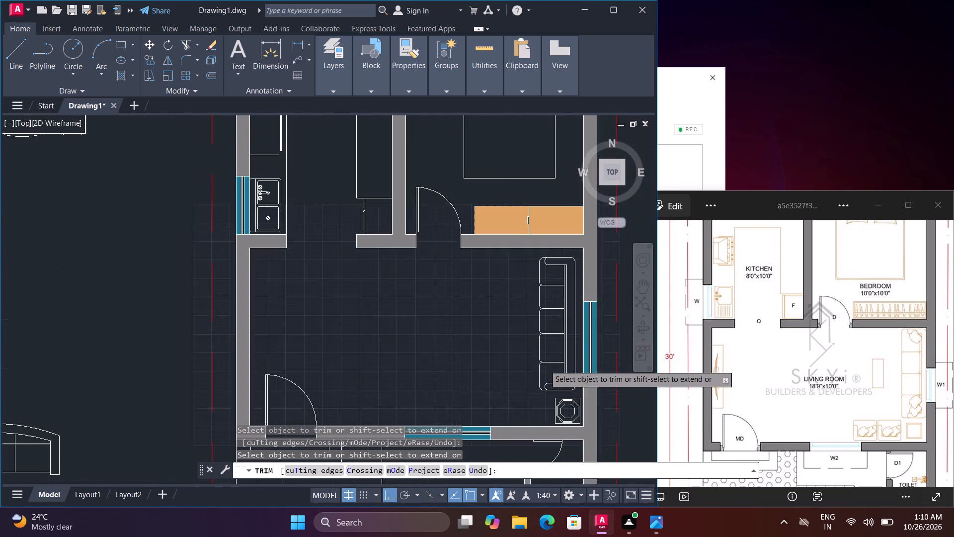
middle_click_drag(534, 341, 493, 336)
middle_click(493, 336)
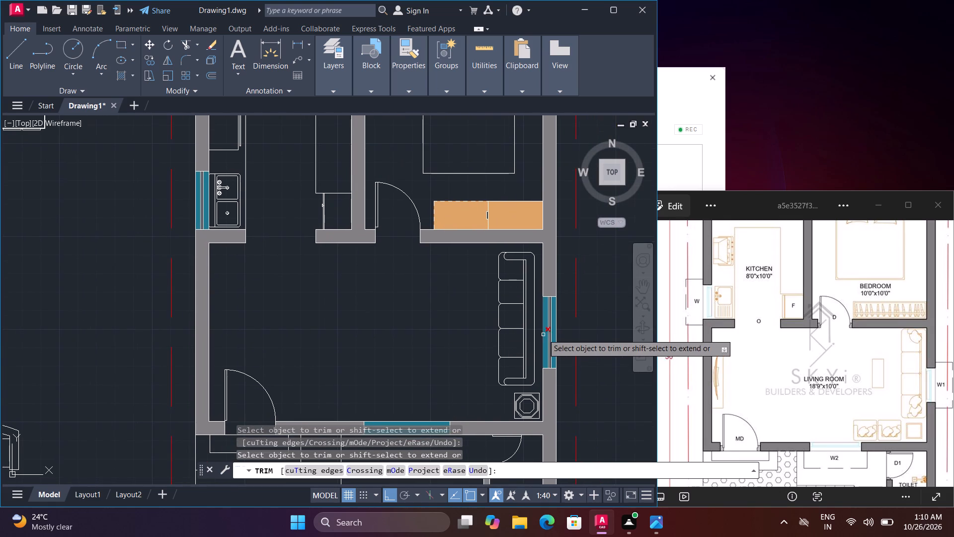
key("Escape")
Adjust the display brightness in the Windows quick settings and return to the drawing.
left_click(857, 527)
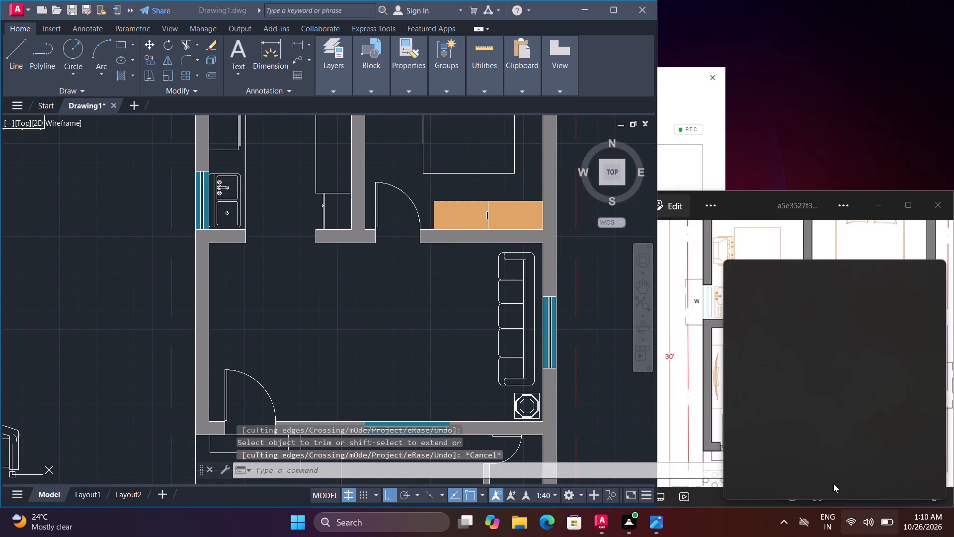
left_click(777, 413)
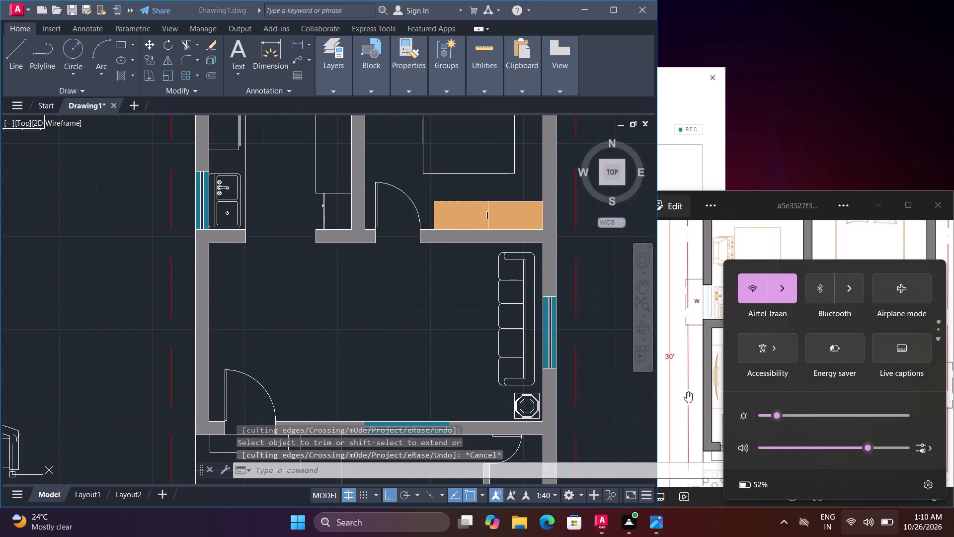
left_click(639, 390)
Move the whole sofa with Ortho off so its back sits against the living room's east wall beside the window.
middle_click_drag(610, 412, 626, 386)
middle_click(627, 385)
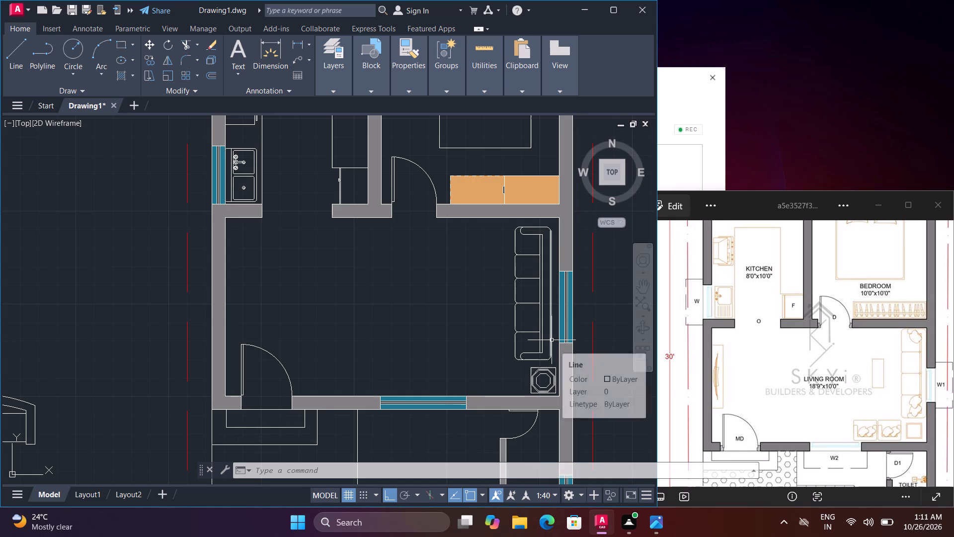
left_click(503, 222)
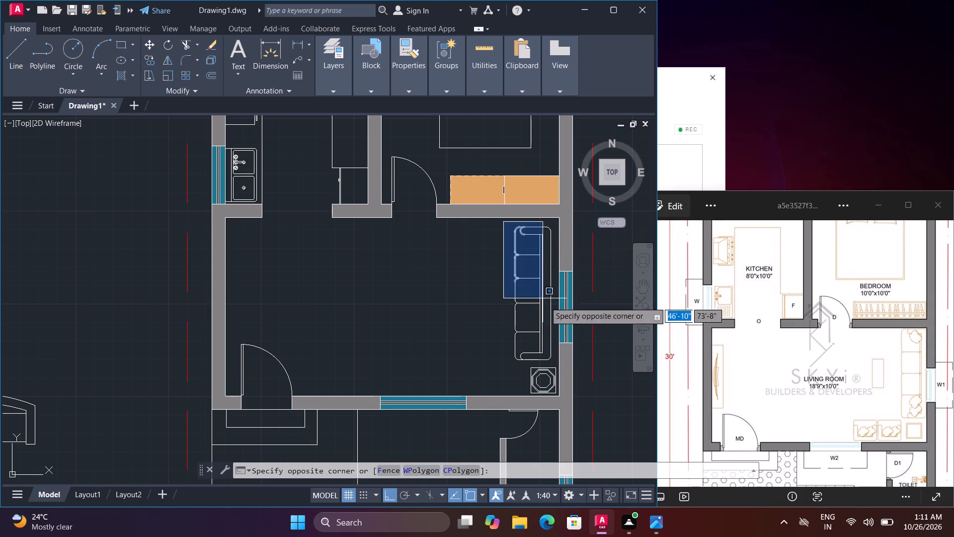
left_click(555, 367)
key("m")
key("space")
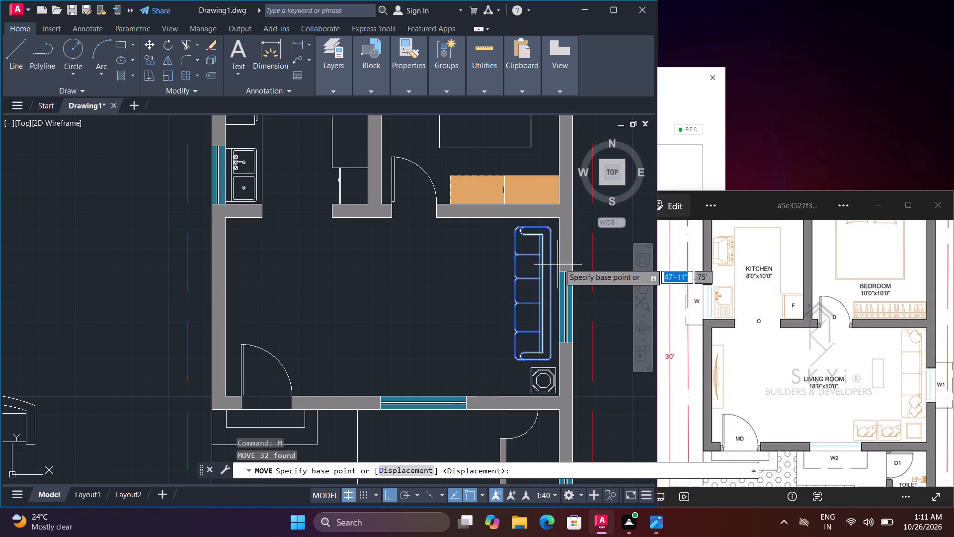
left_click(549, 295)
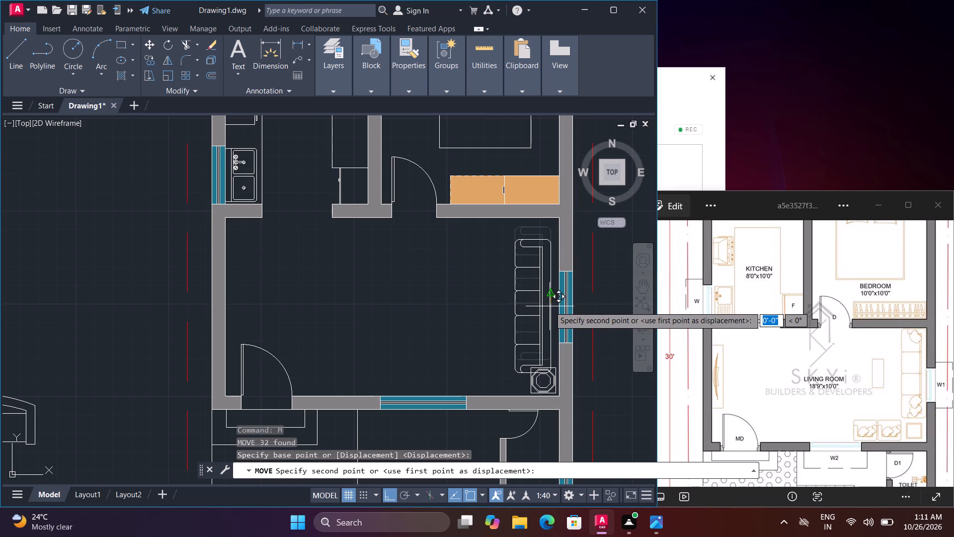
key("F8")
scroll(551, 293, "up", 1)
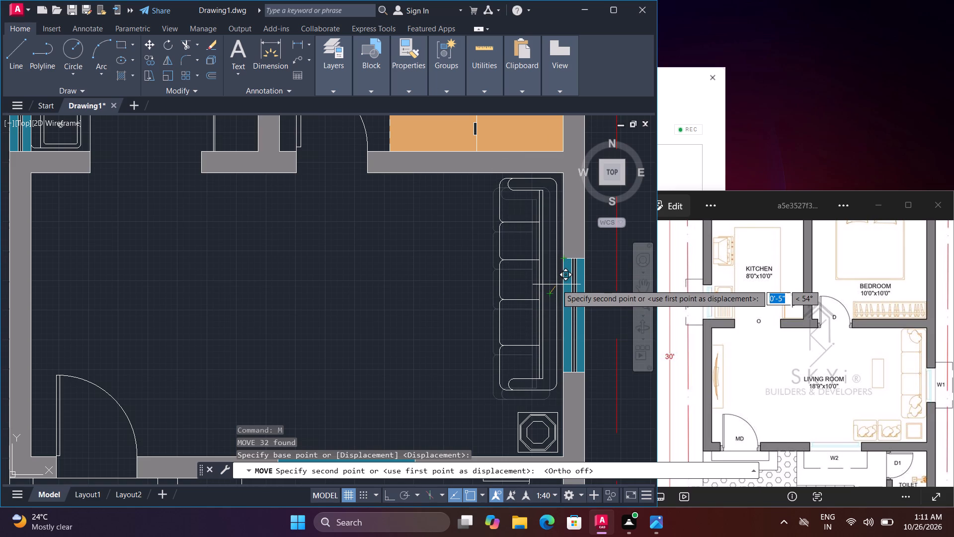
left_click(557, 283)
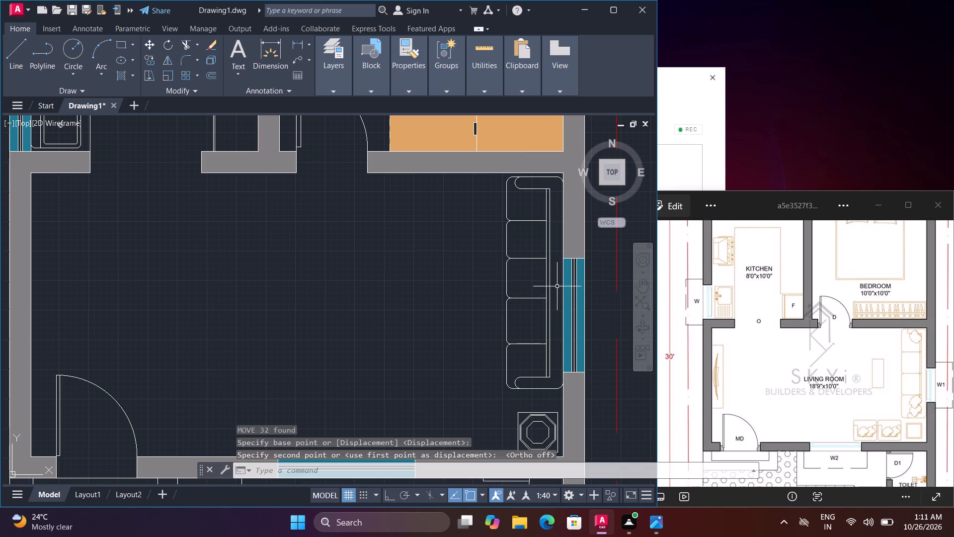
Scale the side table up about its southeast corner until its width matches the sofa seat above it.
scroll(541, 383, "down", 1)
middle_click_drag(540, 386, 528, 335)
scroll(530, 358, "up", 1)
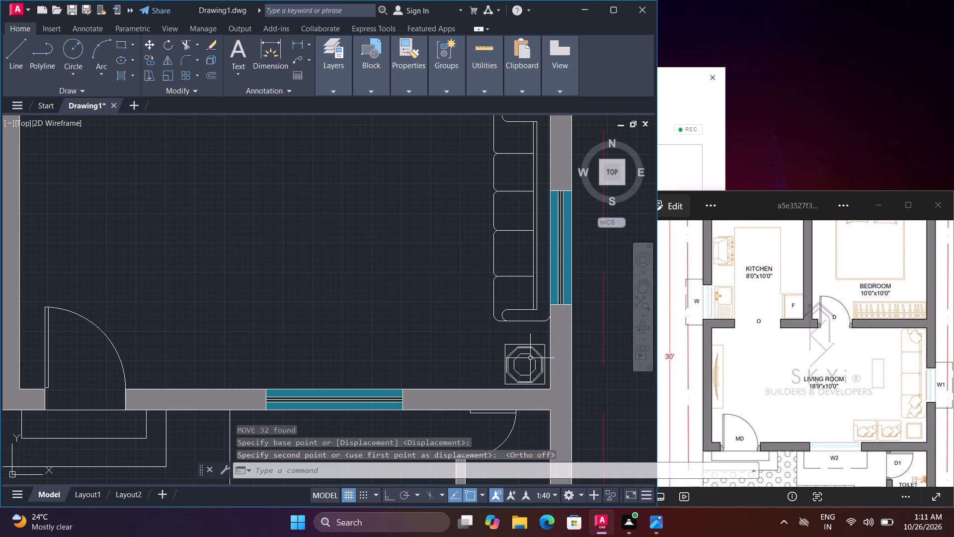
key("s")
key("c")
key("space")
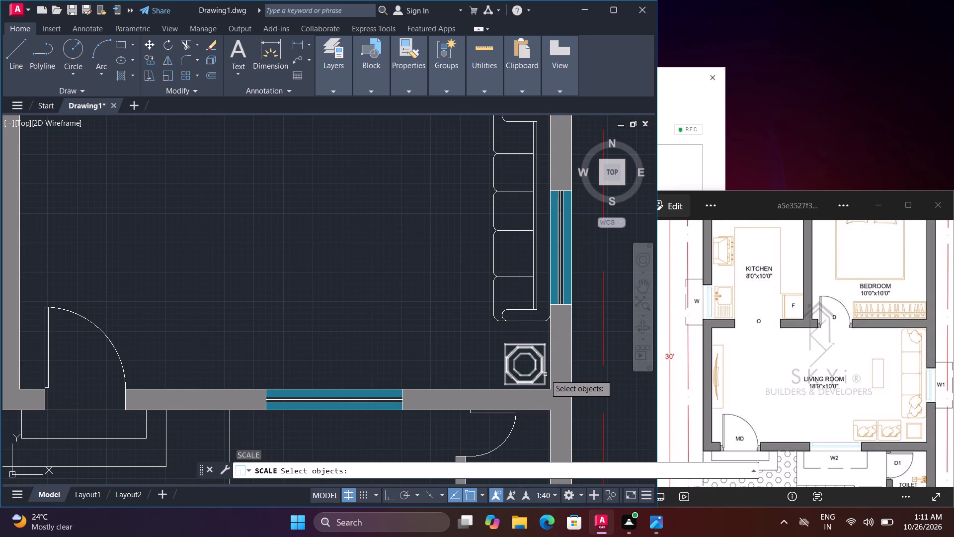
left_click(545, 374)
key("space")
left_click(545, 385)
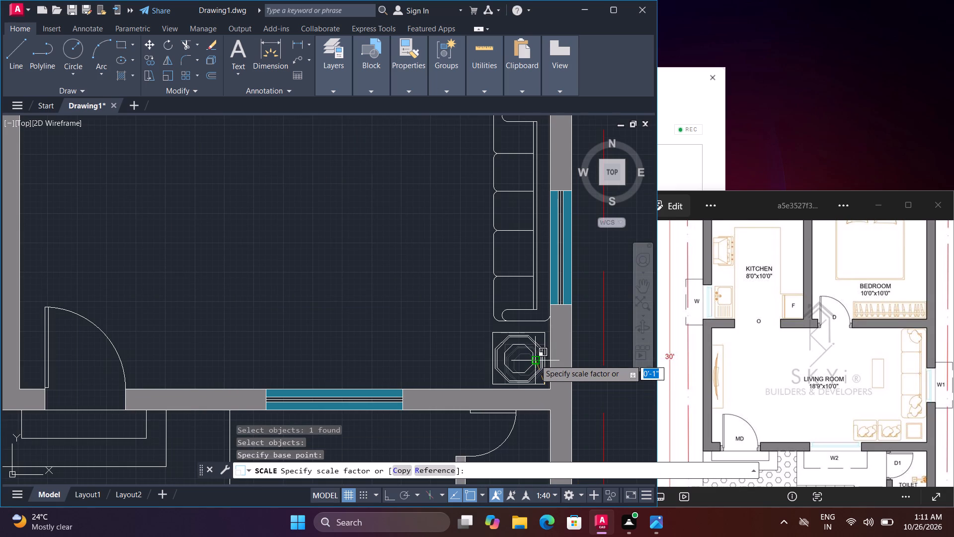
left_click(535, 358)
scroll(471, 339, "down", 1)
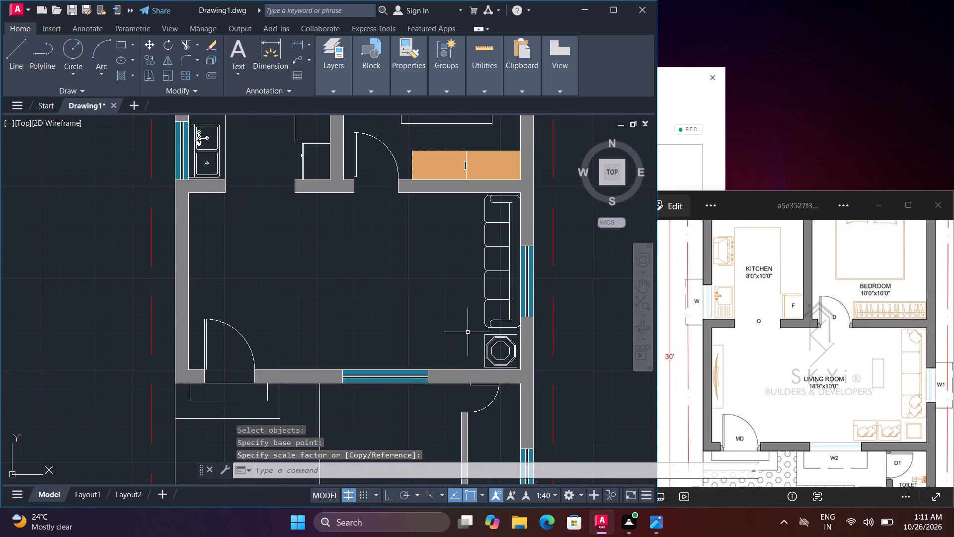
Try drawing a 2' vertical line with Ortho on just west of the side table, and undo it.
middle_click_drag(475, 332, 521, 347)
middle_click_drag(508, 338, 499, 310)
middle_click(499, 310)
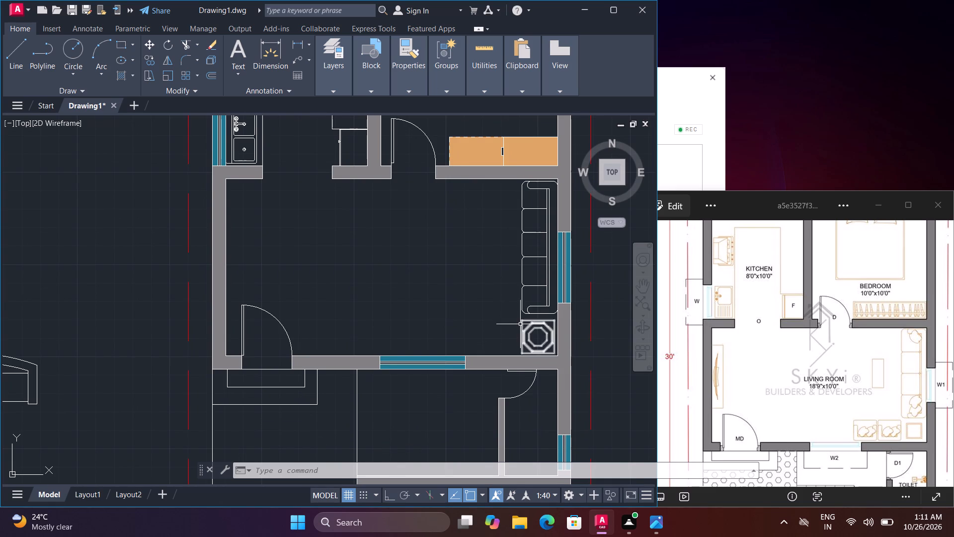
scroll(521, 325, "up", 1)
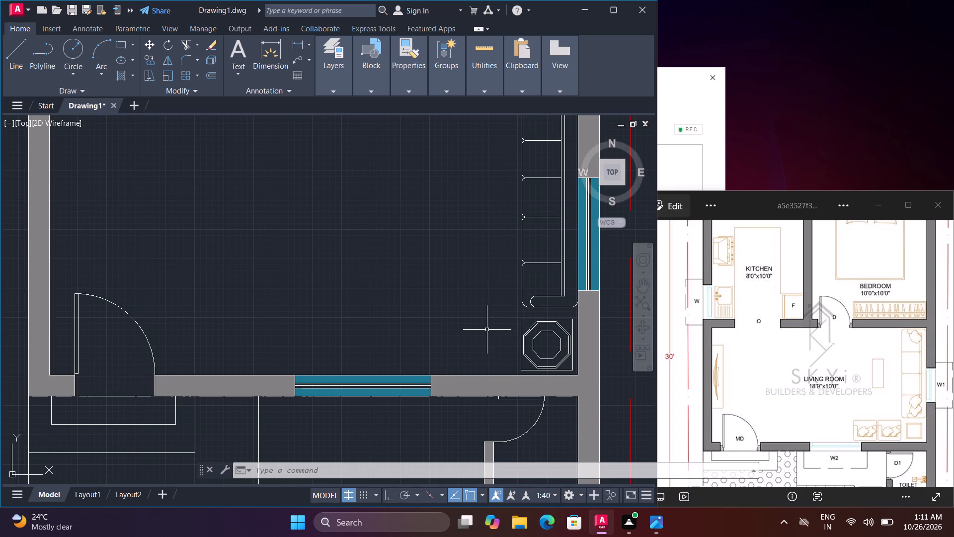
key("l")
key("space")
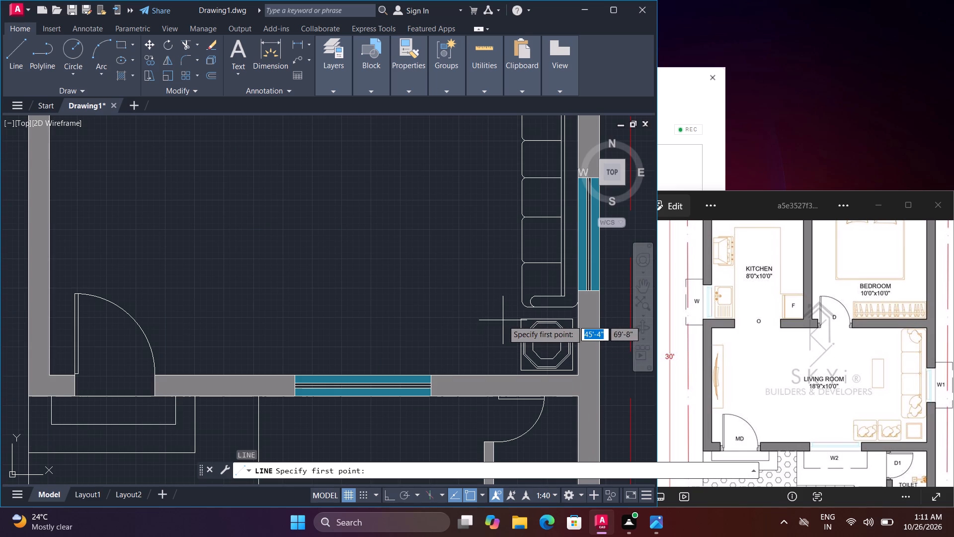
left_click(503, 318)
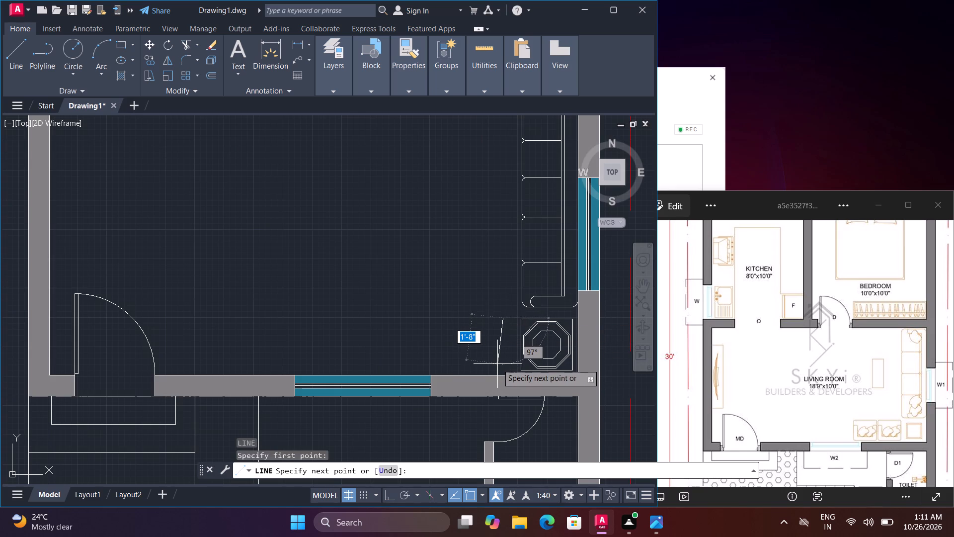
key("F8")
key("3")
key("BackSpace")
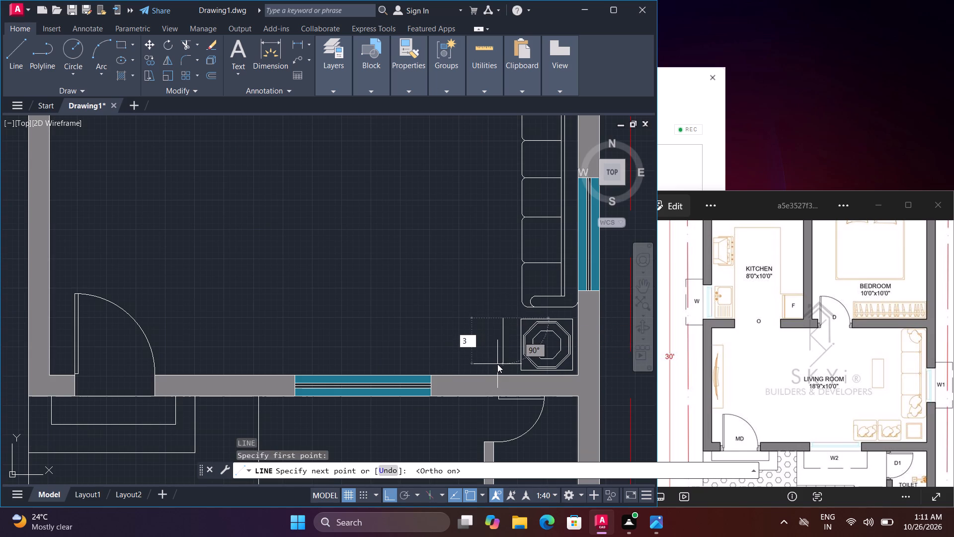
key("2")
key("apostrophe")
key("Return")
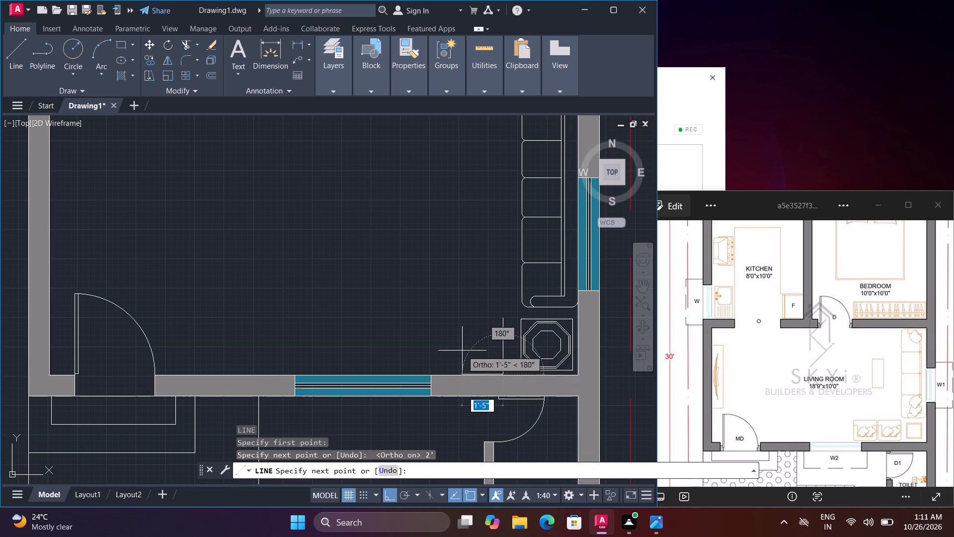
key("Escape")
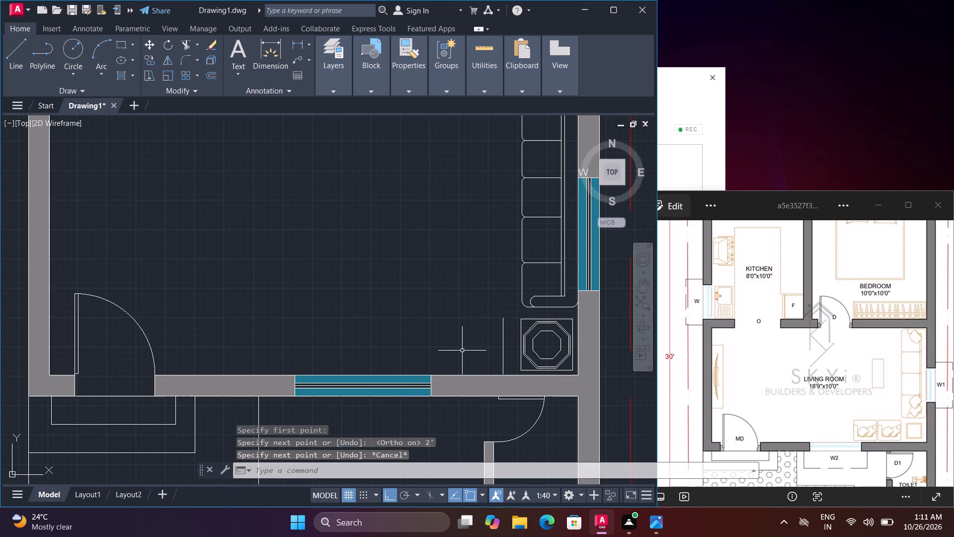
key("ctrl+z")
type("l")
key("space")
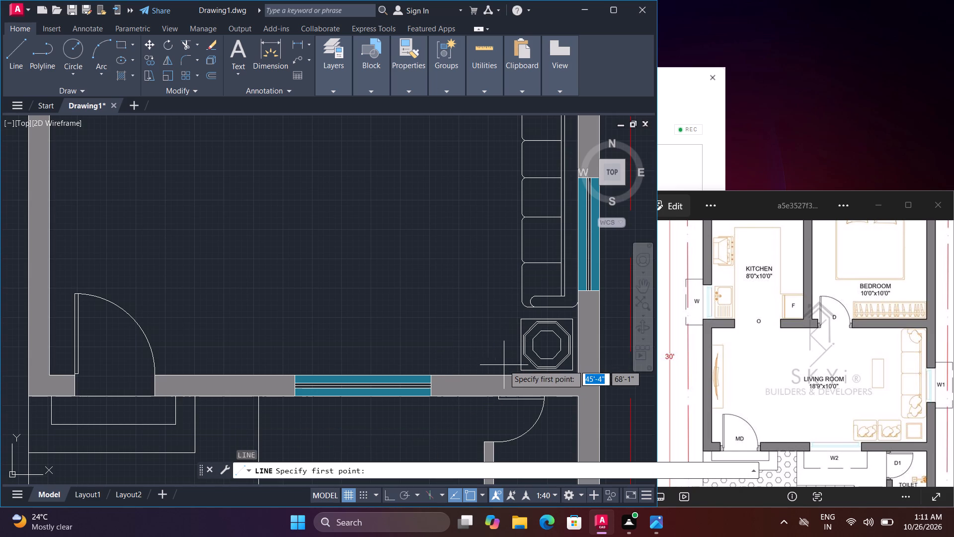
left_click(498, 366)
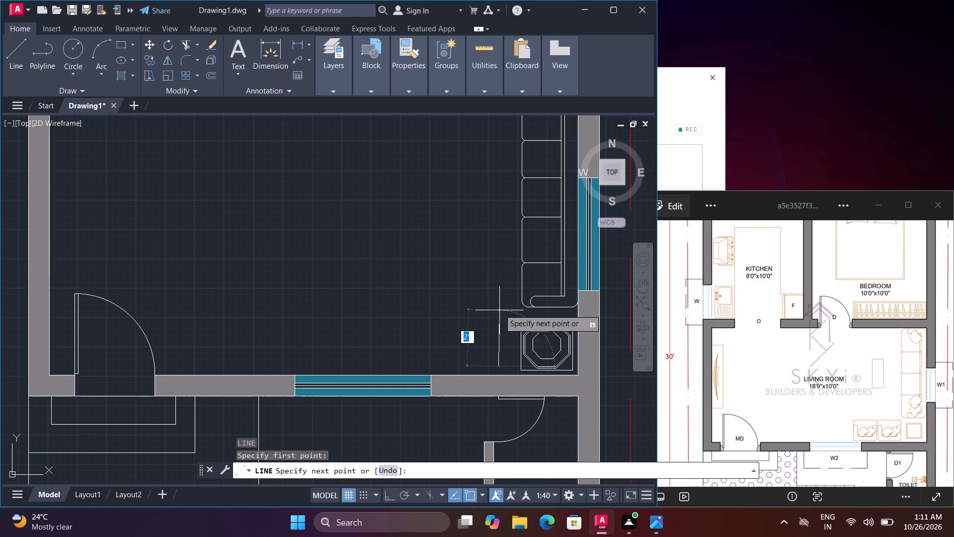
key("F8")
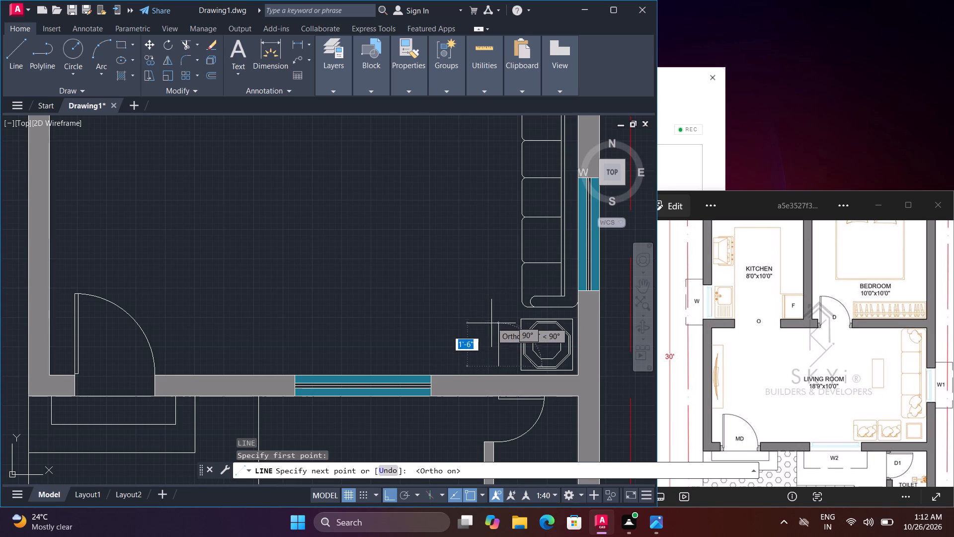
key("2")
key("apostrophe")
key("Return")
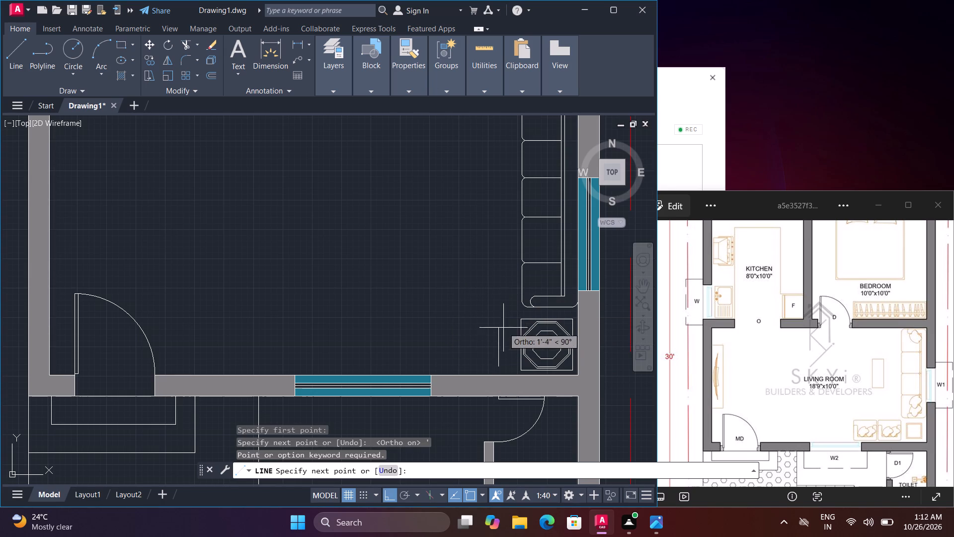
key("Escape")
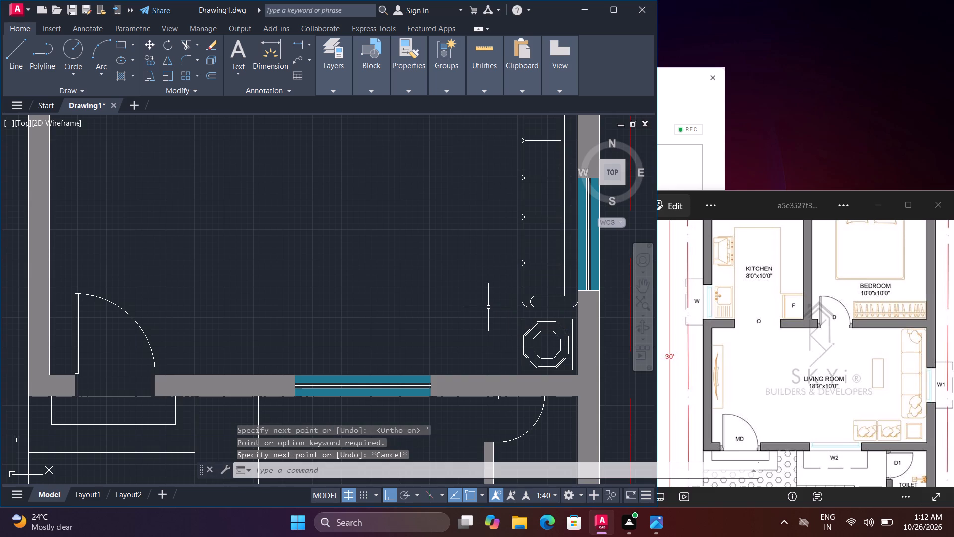
Draw the armchair's east arm west of the side table with lines 2' north, 5" west and 1.5' south.
key("l")
key("space")
left_click(506, 368)
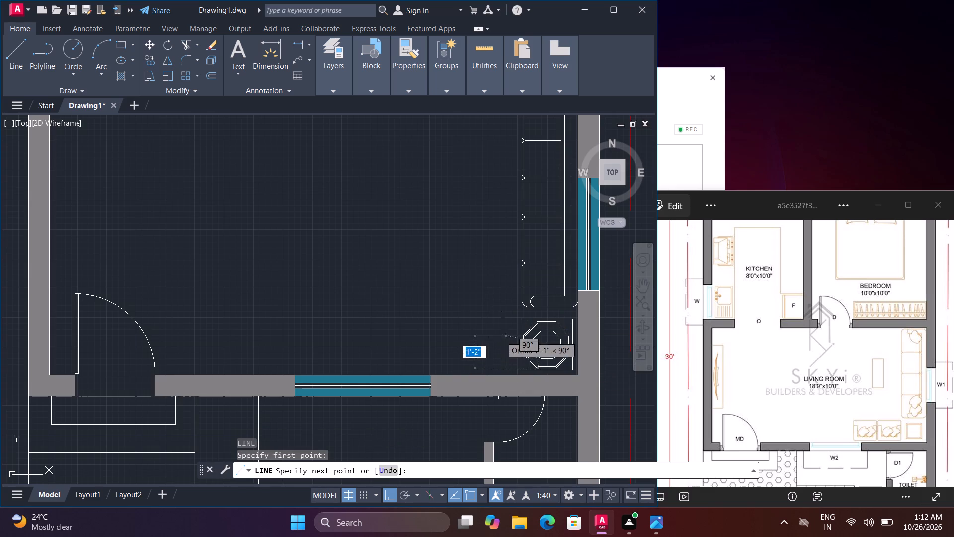
key("2")
key("apostrophe")
key("Return")
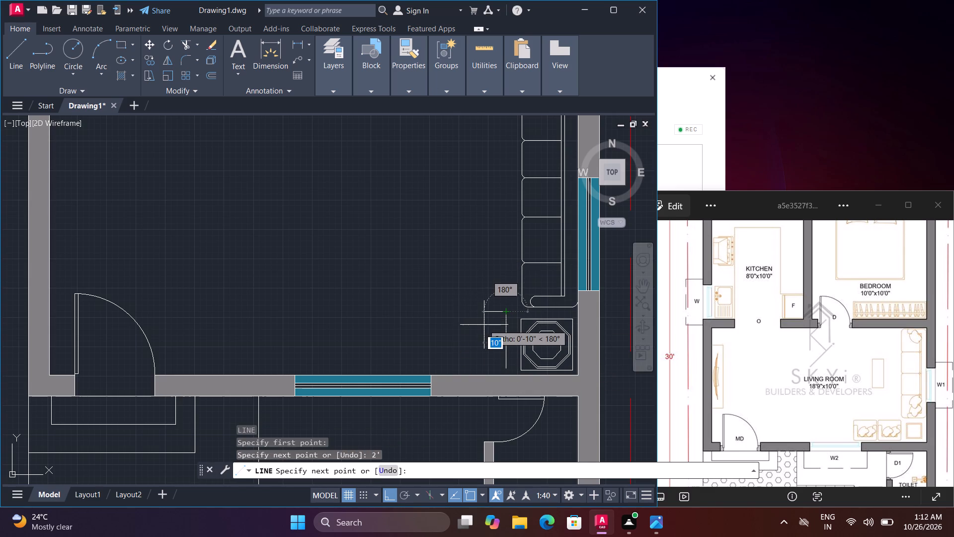
scroll(490, 320, "up", 2)
scroll(492, 322, "down", 1)
key("5")
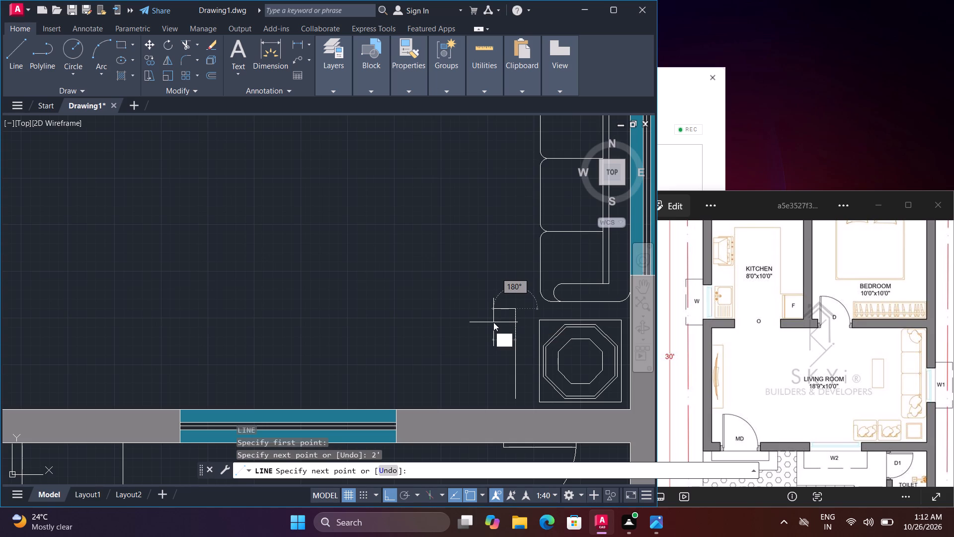
key("shift+quotedbl")
key("Return")
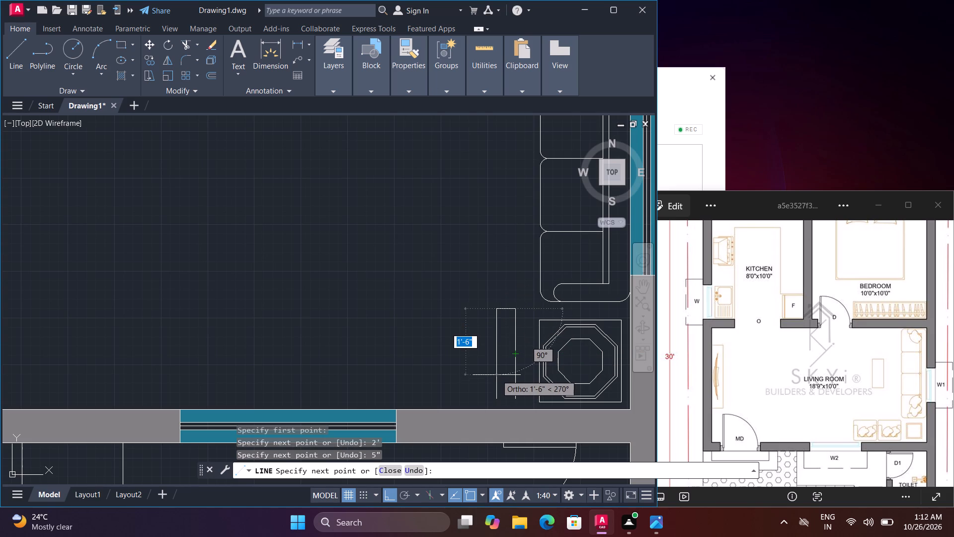
key("1")
key("period")
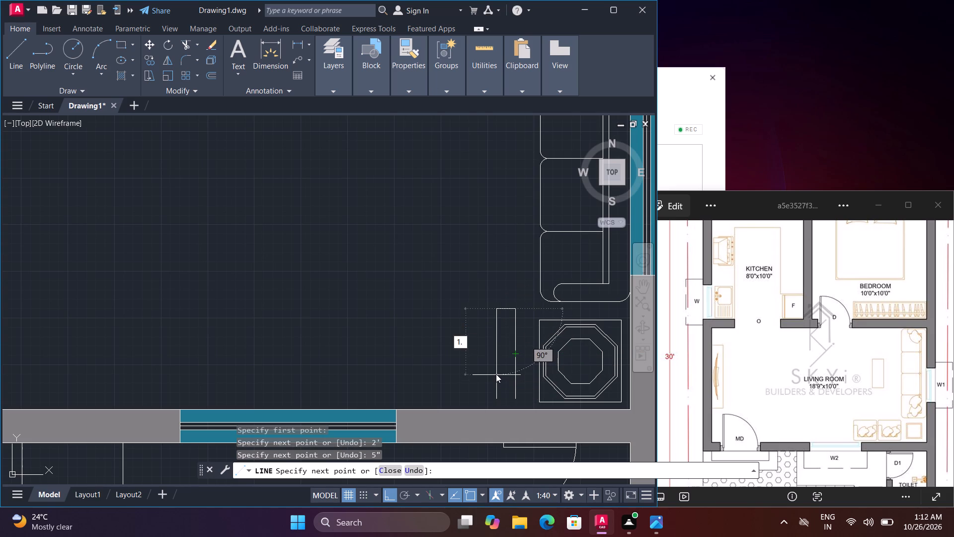
key("5")
key("apostrophe")
key("Return")
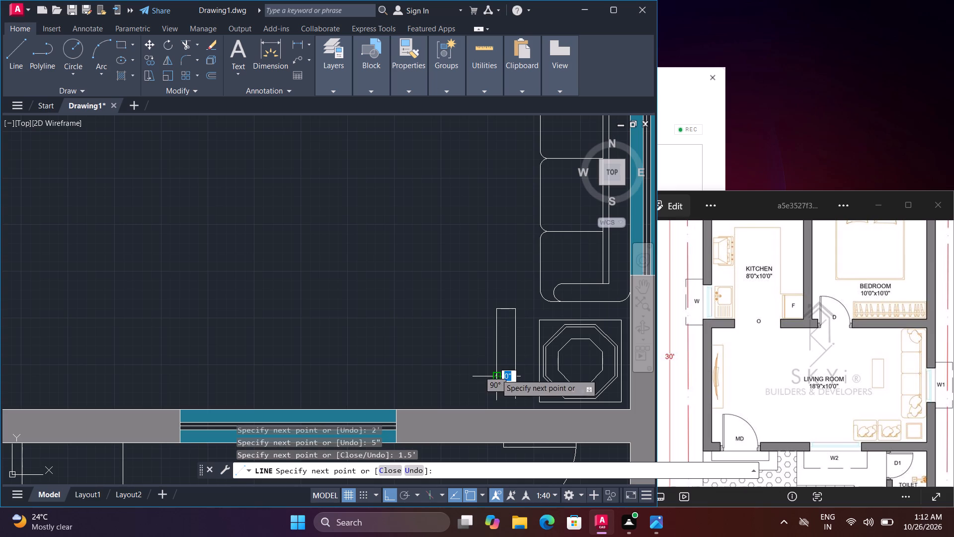
Complete the armchair outline with a seat edge about 1'-6" wide, a matching 5" wide west arm and a closing back edge.
left_click(428, 373)
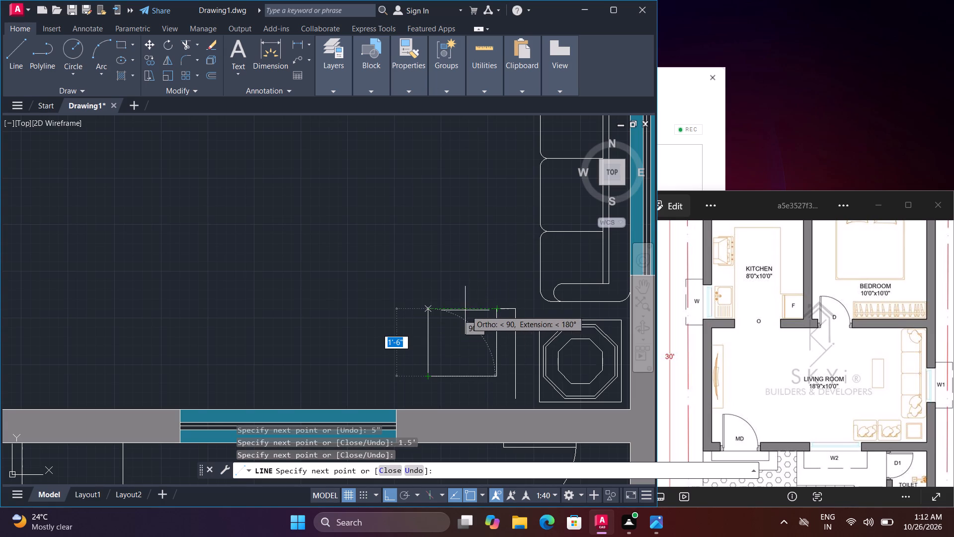
left_click(428, 308)
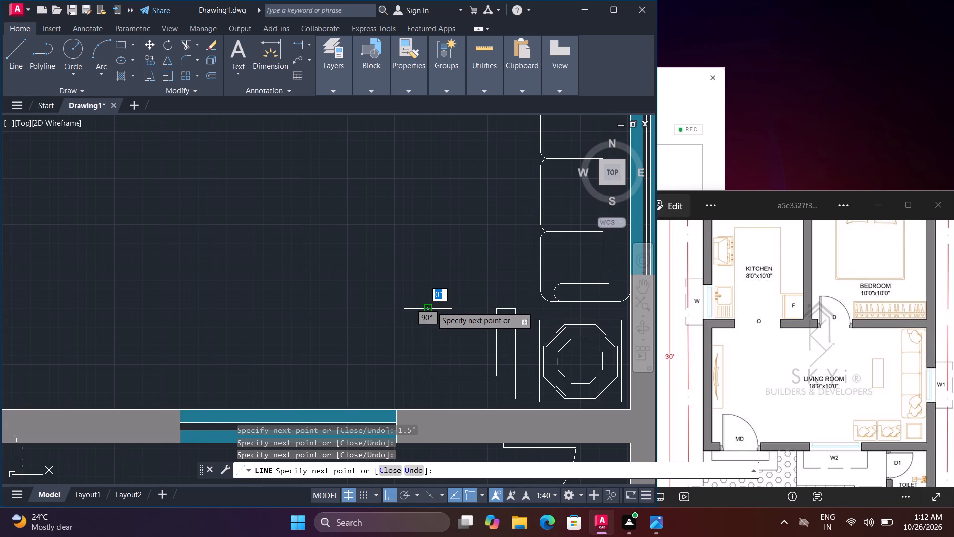
key("5")
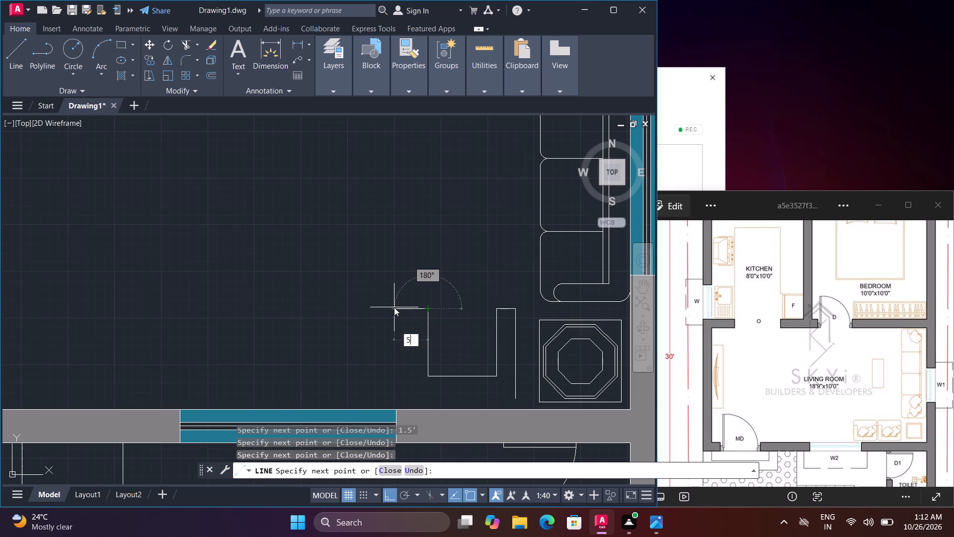
key("shift+quotedbl")
key("Return")
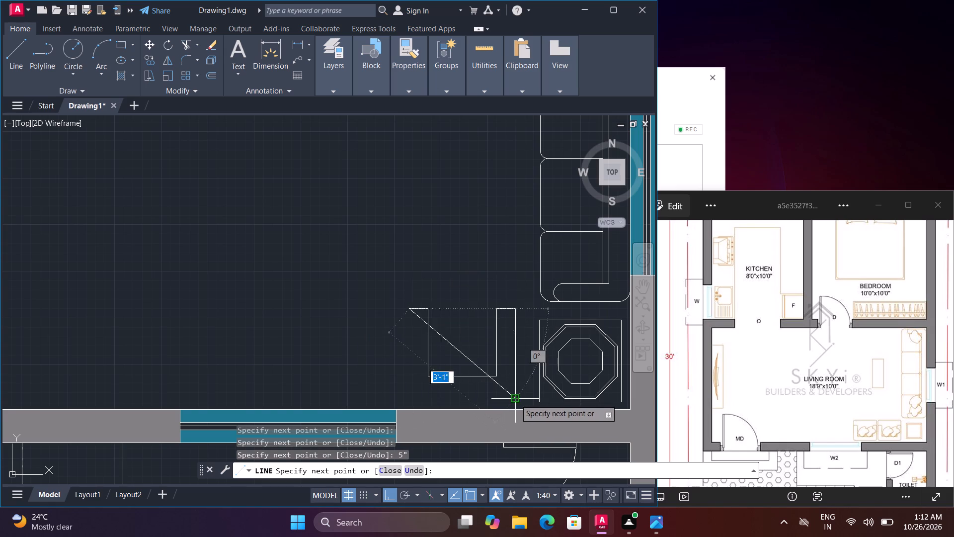
left_click(404, 400)
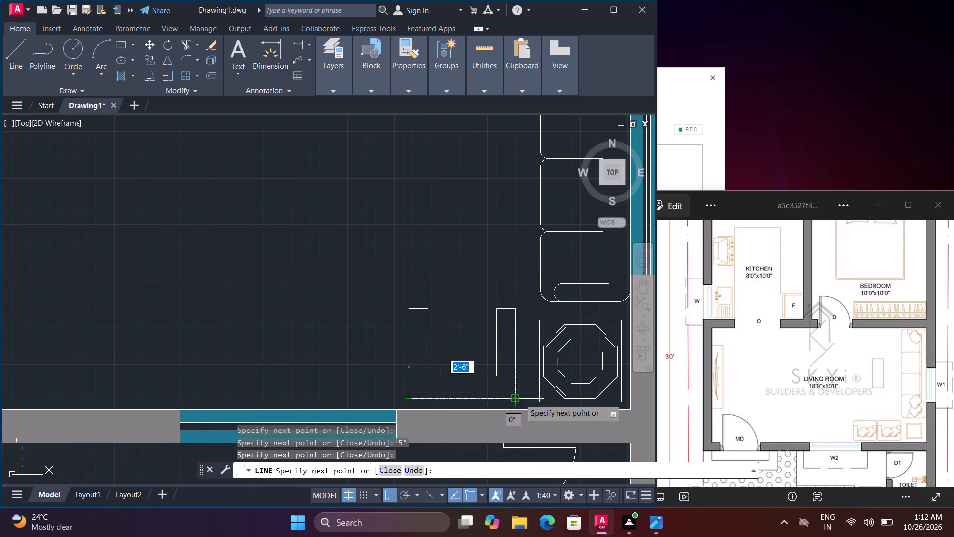
left_click(518, 398)
key("space")
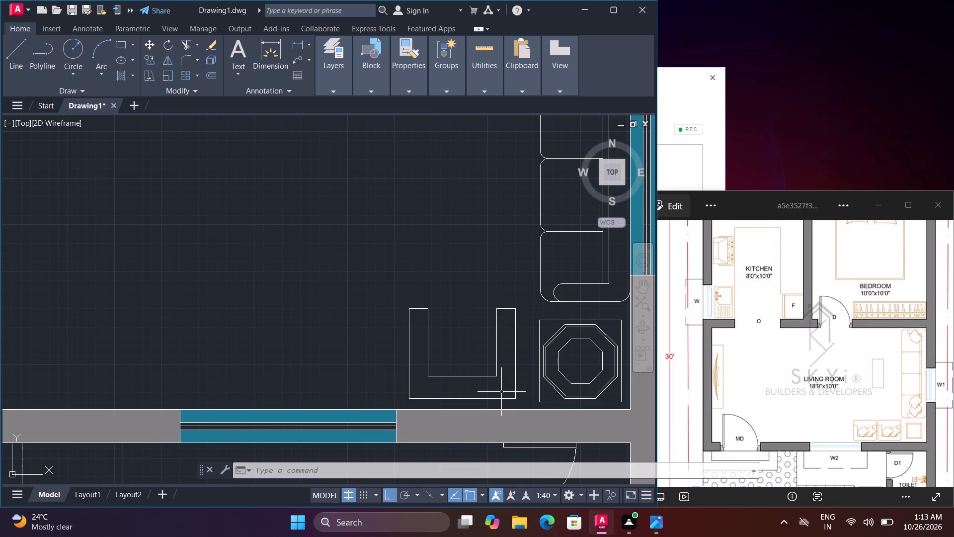
Draw a horizontal line across both armchair arms just below their front ends, overshooting the chair on each side.
scroll(495, 391, "up", 1)
scroll(490, 381, "down", 1)
type("l")
key("space")
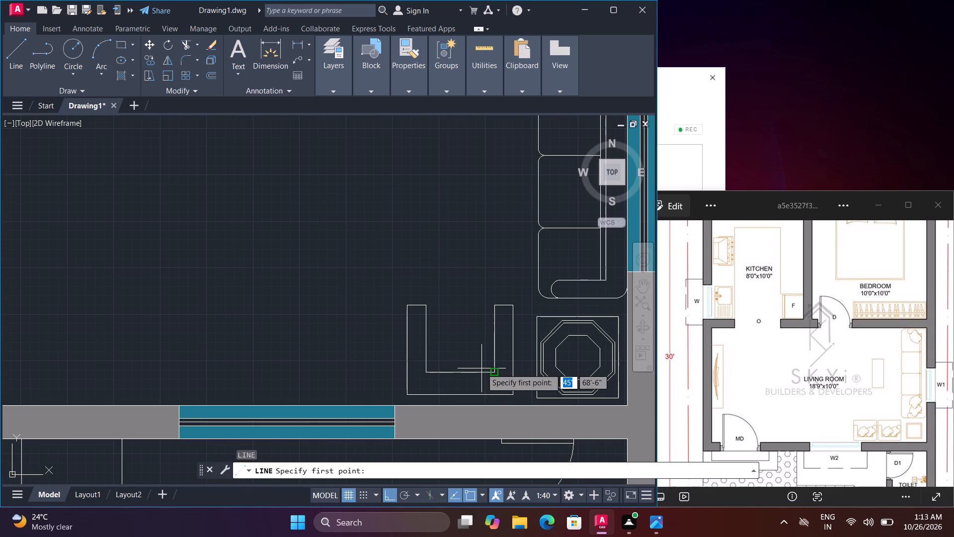
left_click(521, 332)
left_click(375, 332)
key("space")
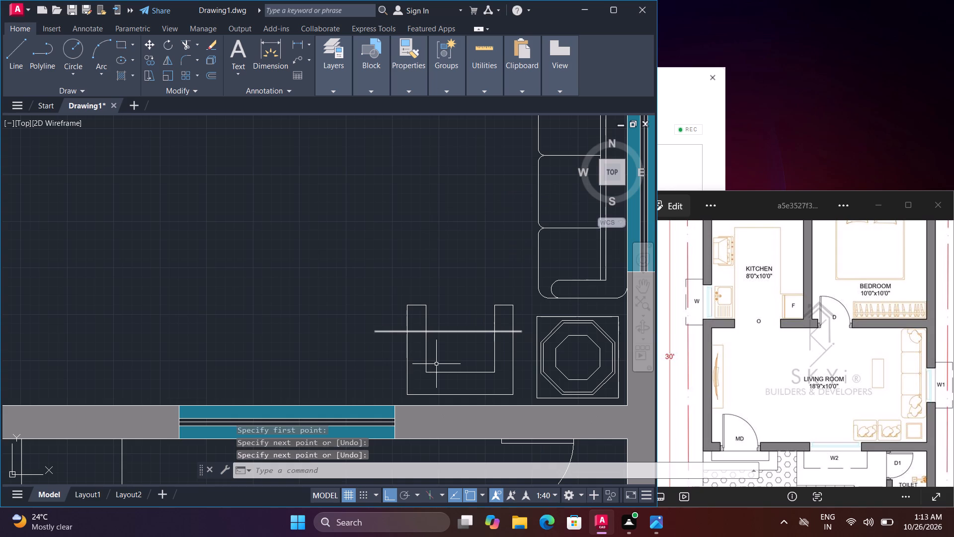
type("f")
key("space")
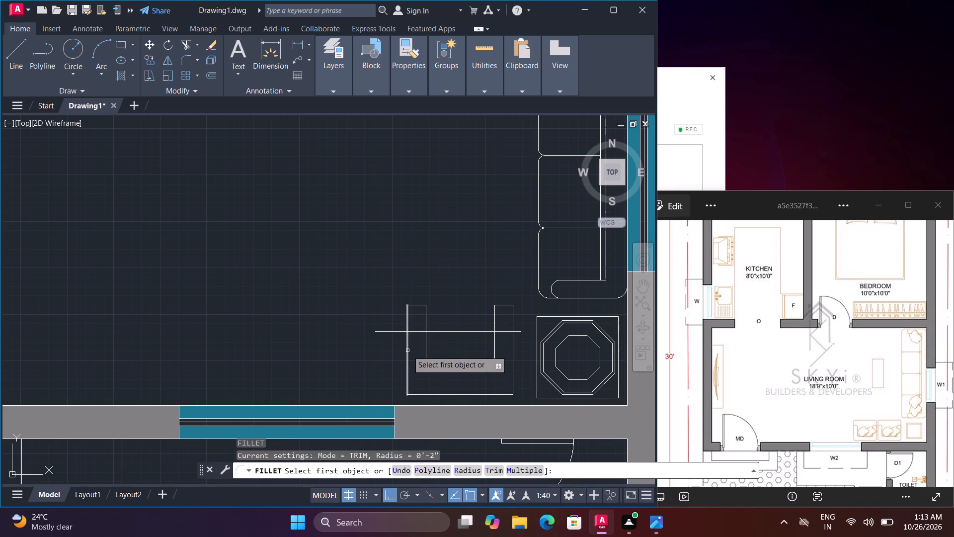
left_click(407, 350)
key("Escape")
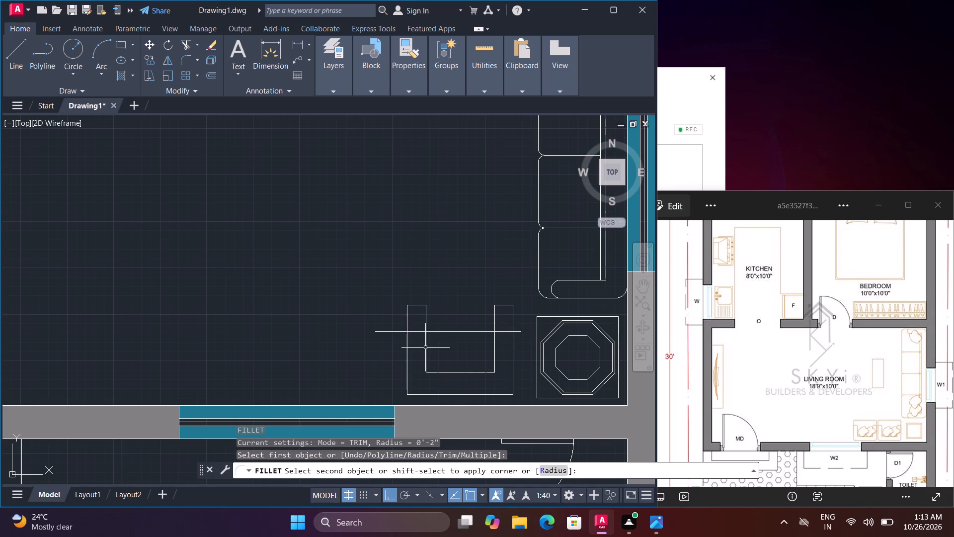
Trim off the armchair's arm ends beyond the horizontal line, along with the line's overshoots and the leftover end segments.
type("tr")
key("space")
left_click_drag(393, 339, 390, 328)
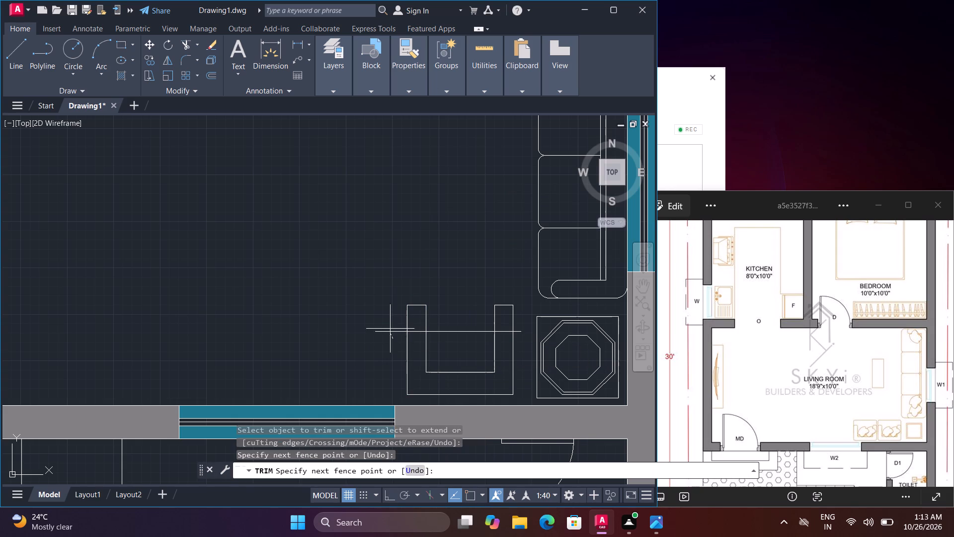
left_click_drag(390, 328, 520, 336)
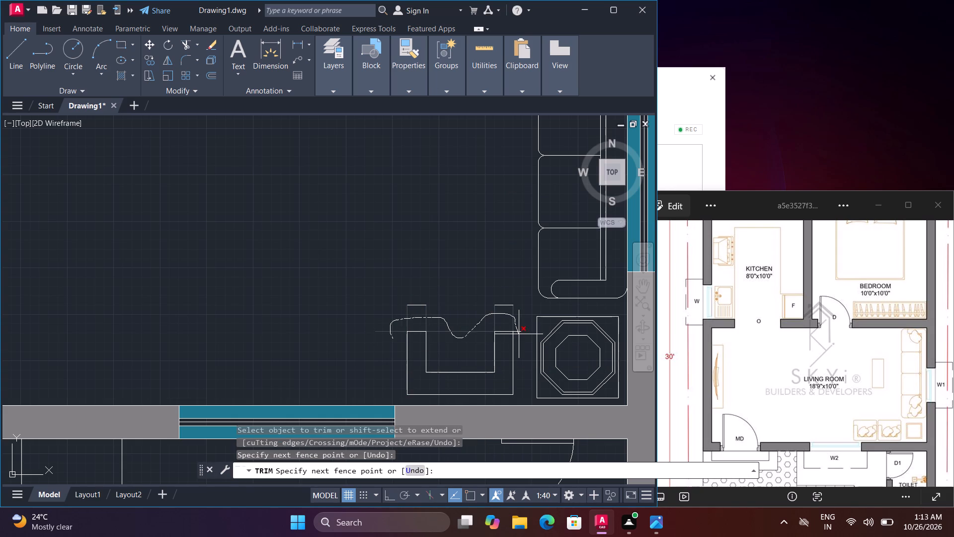
left_click_drag(520, 336, 440, 309)
left_click_drag(440, 309, 502, 309)
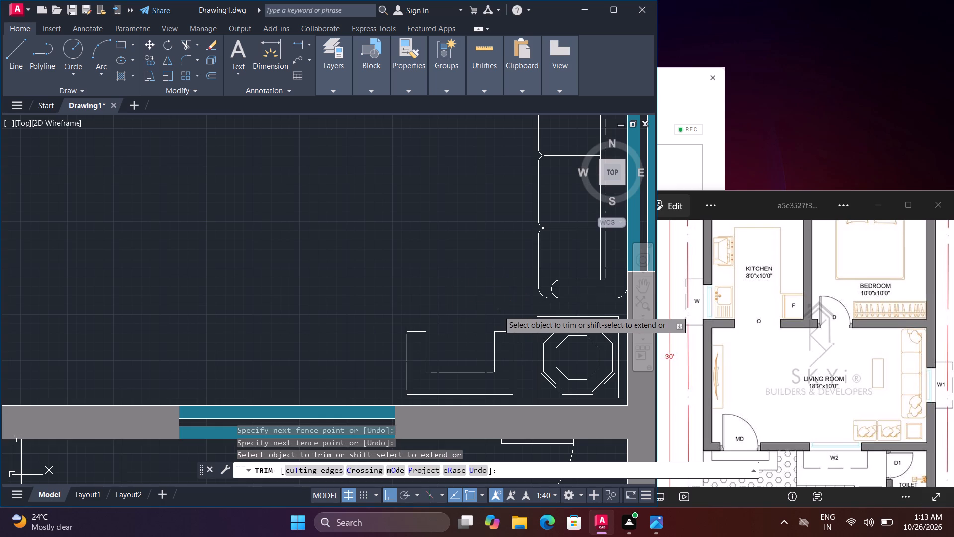
key("Escape")
Round the front ends of both armchair arms by filleting each arm's two parallel side lines.
type("f")
key("space")
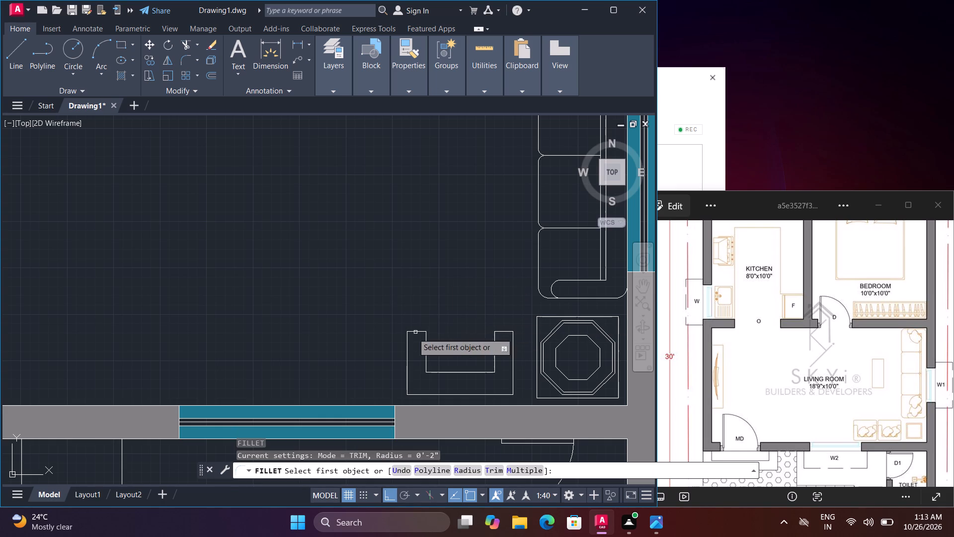
left_click(406, 347)
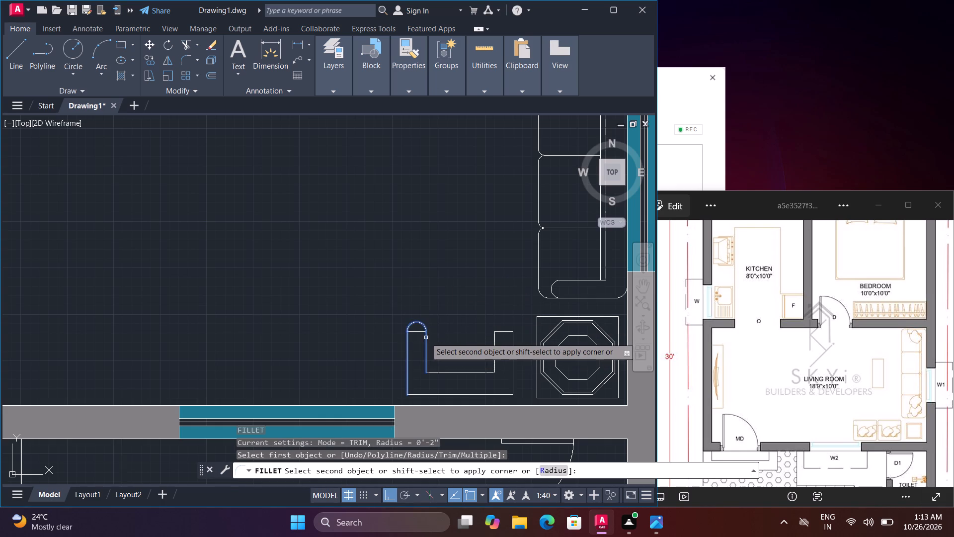
left_click(426, 338)
key("space")
left_click(492, 345)
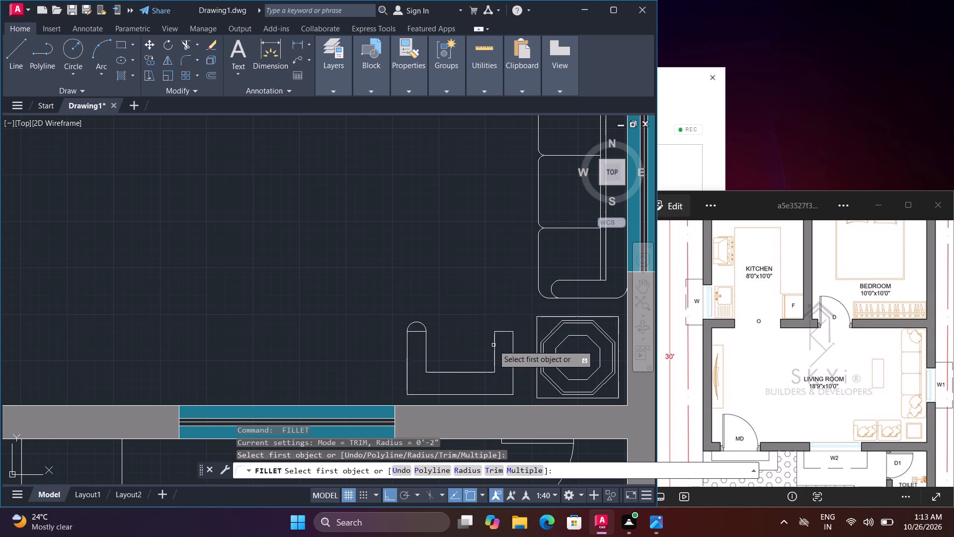
left_click(493, 345)
left_click(512, 345)
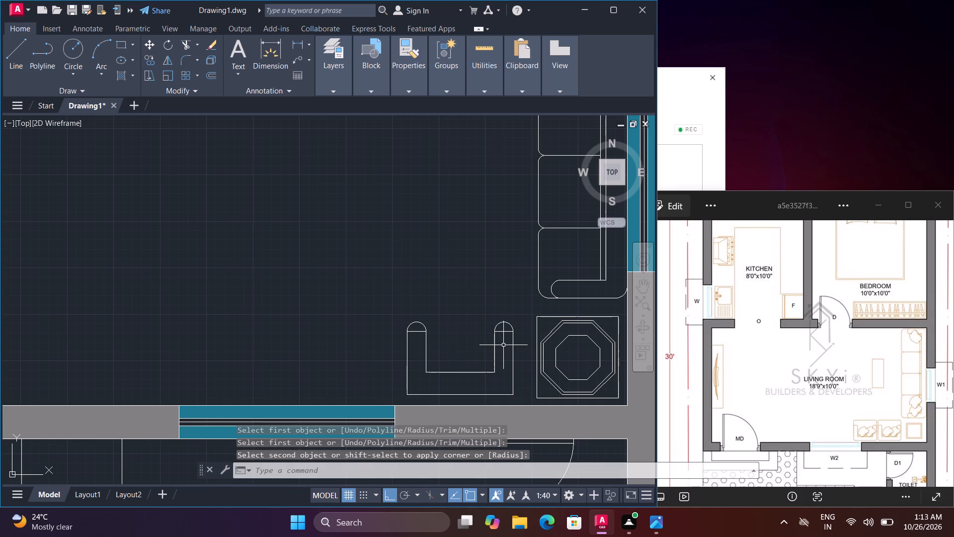
Trim away the short straight lines beneath the rounded ends of both armchair arms.
type("tr")
key("space")
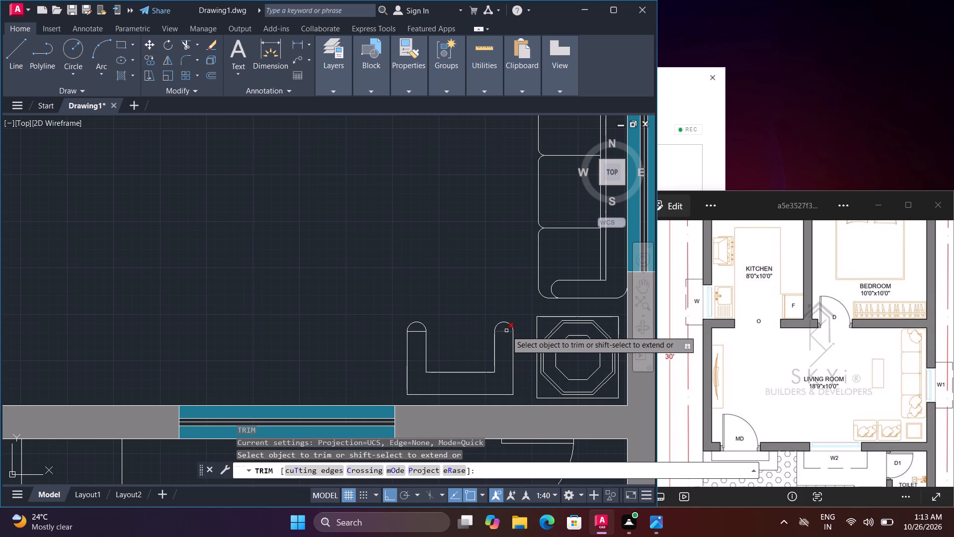
left_click(506, 331)
left_click(418, 333)
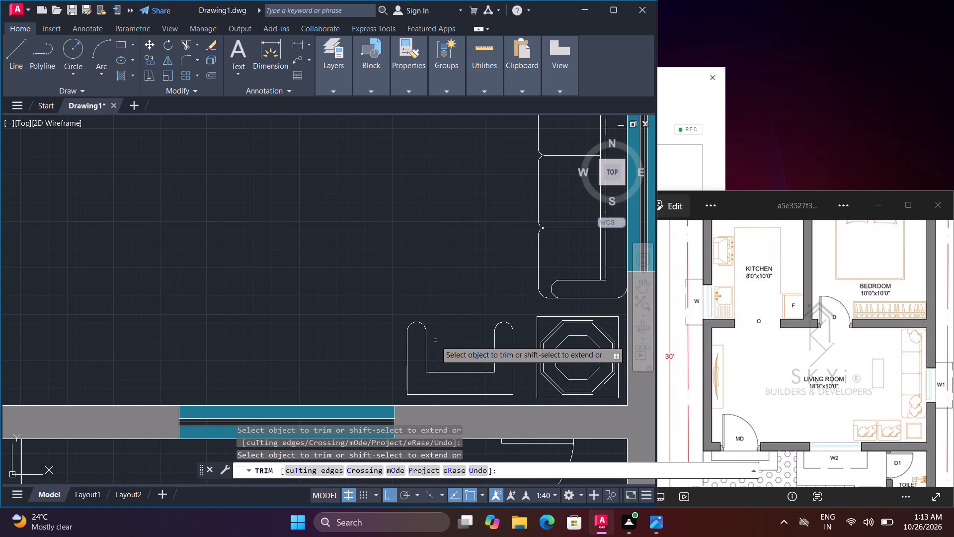
key("Escape")
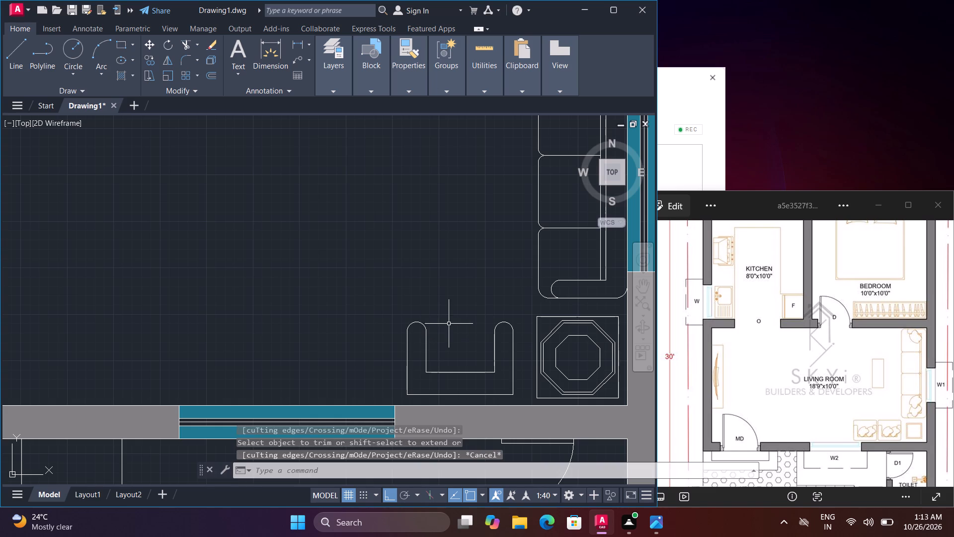
Draw the seat cushion front with lines 6" north from the west arm, 2'-4" east and back down to the east arm.
type("l")
key("space")
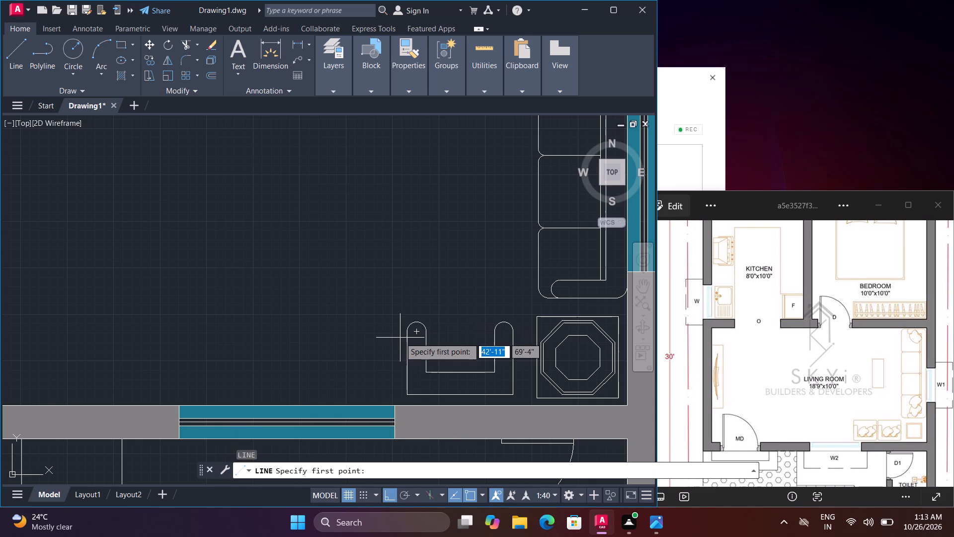
left_click(404, 331)
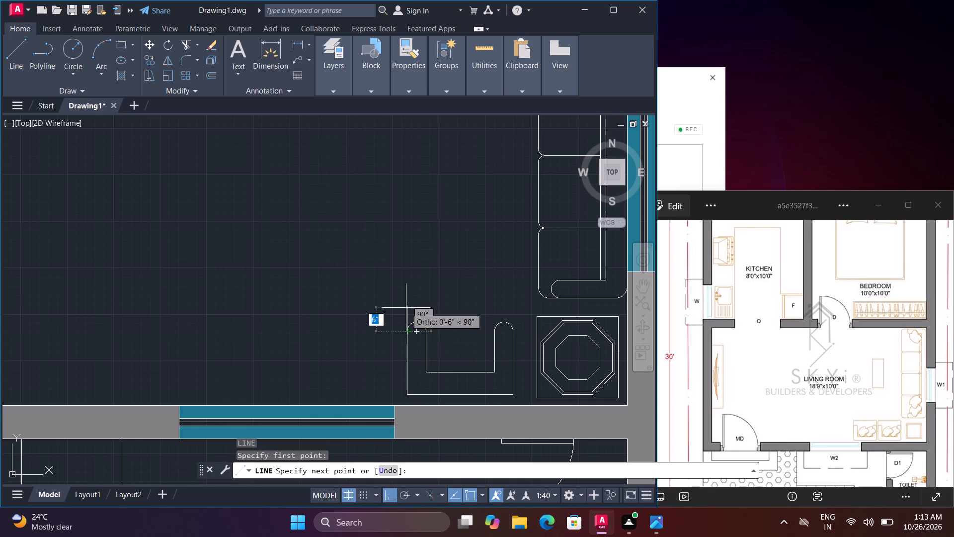
left_click(406, 308)
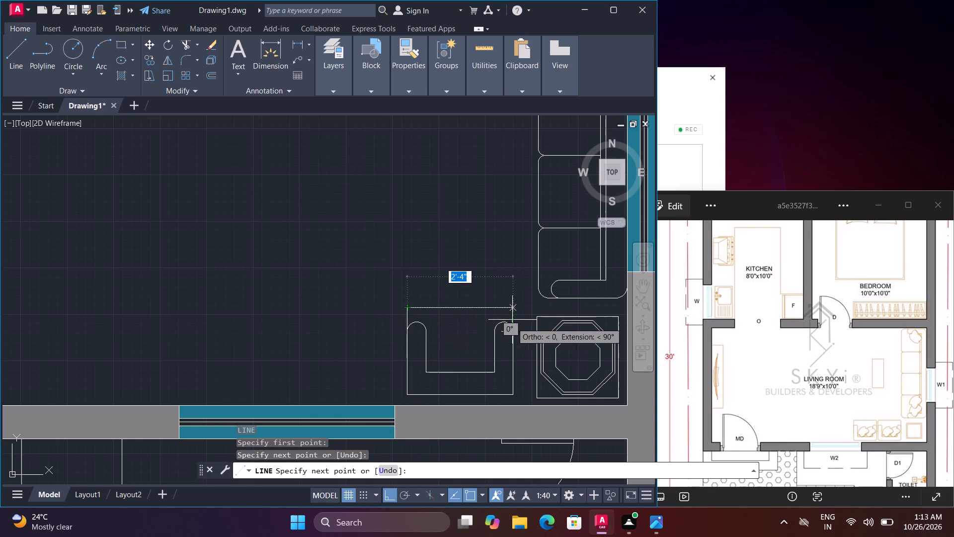
left_click(512, 305)
left_click(516, 331)
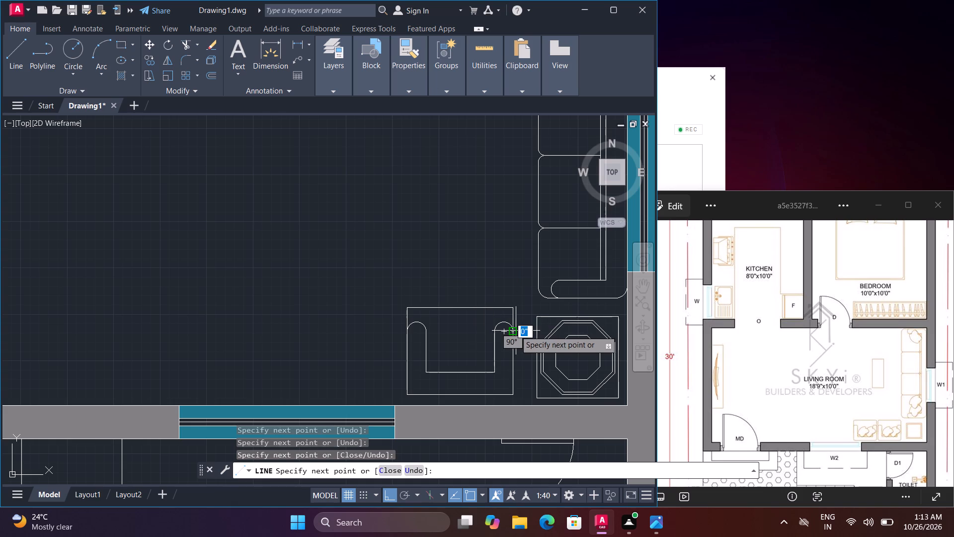
key("space")
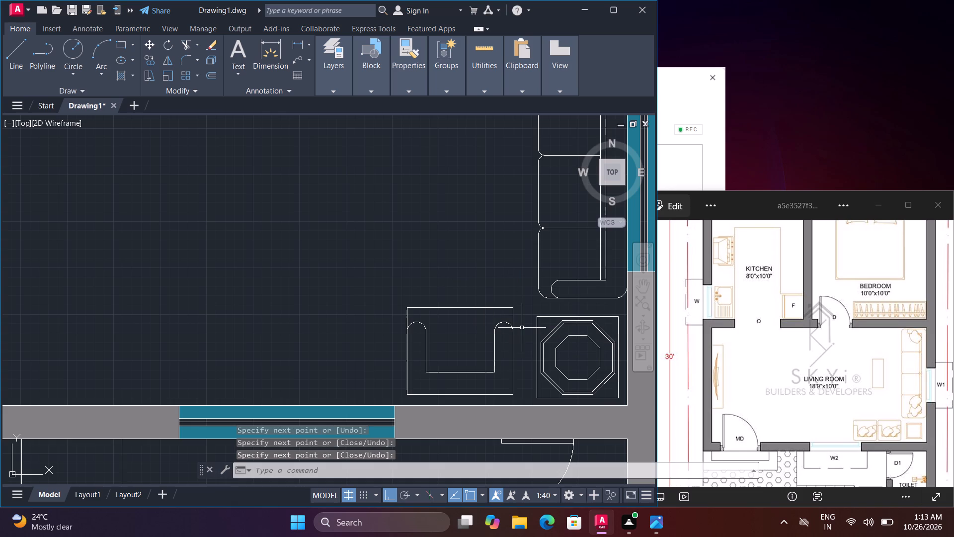
Fillet the two front outer corners of the armchair's seat cushion with a 2" radius.
type("f")
key("space")
left_click(514, 319)
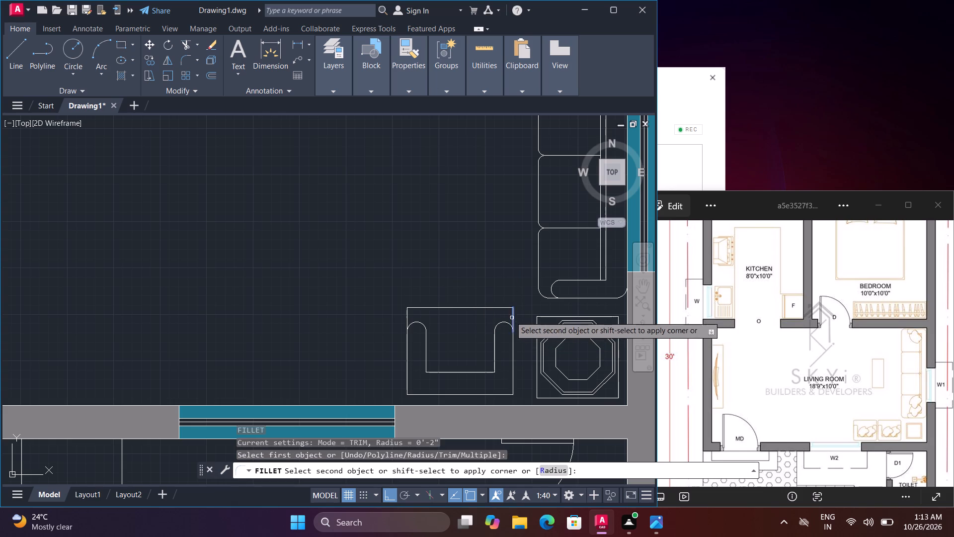
left_click(504, 307)
key("space")
left_click(418, 307)
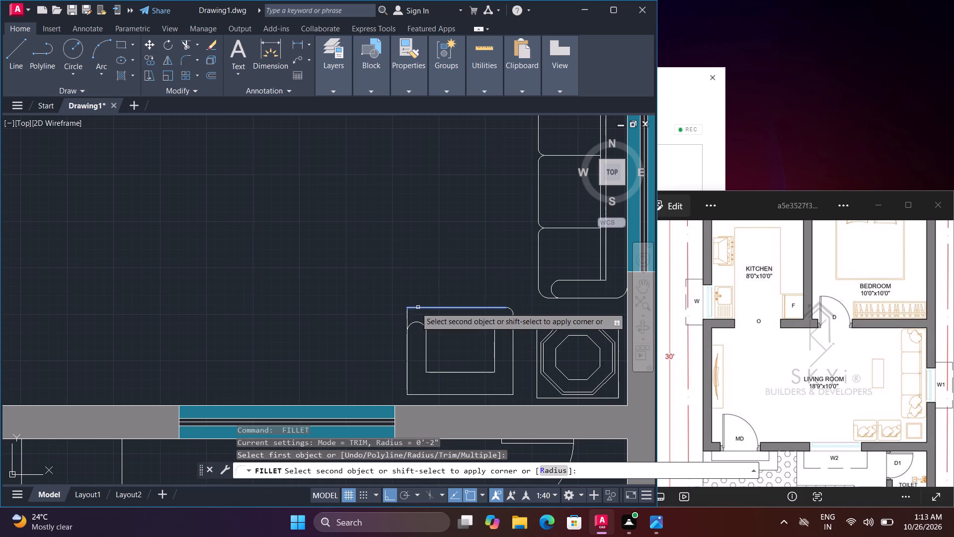
left_click(408, 312)
Fillet the two inner corners where the armchair's arms meet the backrest with a 2" radius.
key("space")
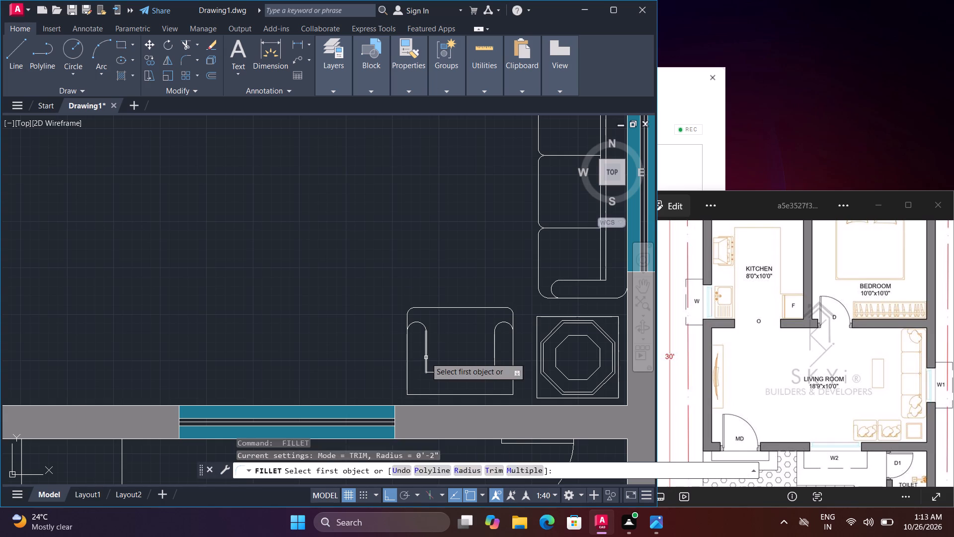
left_click(426, 358)
left_click(435, 370)
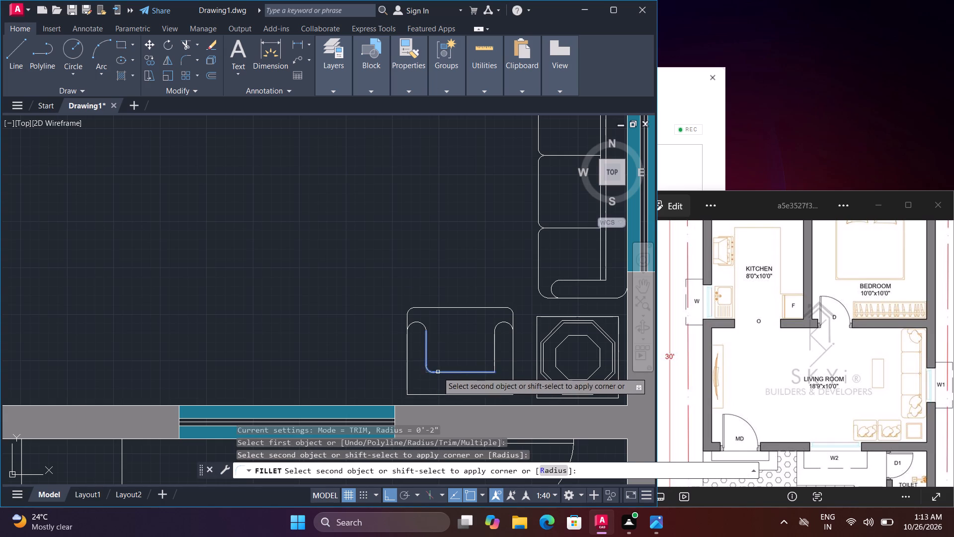
left_click(438, 372)
key("space")
left_click(488, 372)
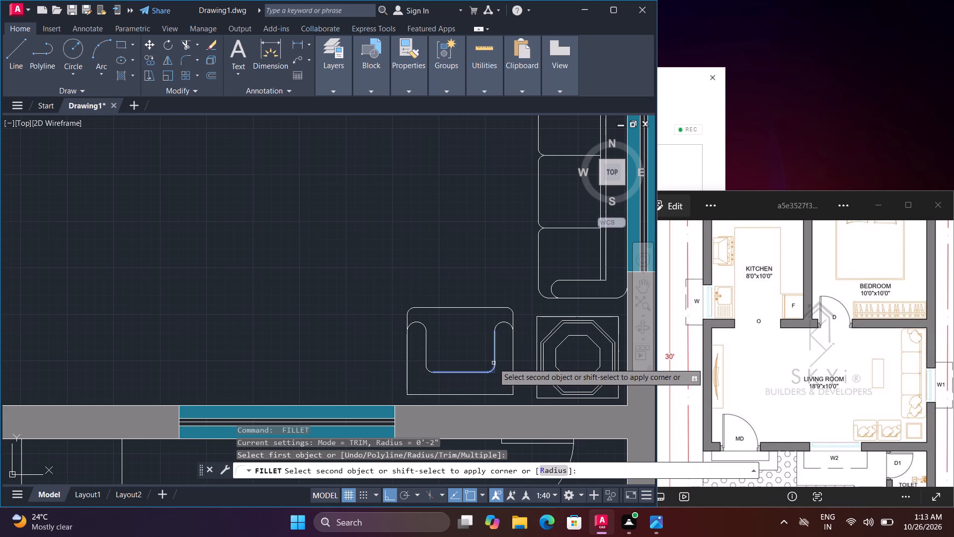
left_click(493, 363)
Fillet the two outer back corners of the armchair with a 2" radius.
key("space")
left_click(418, 395)
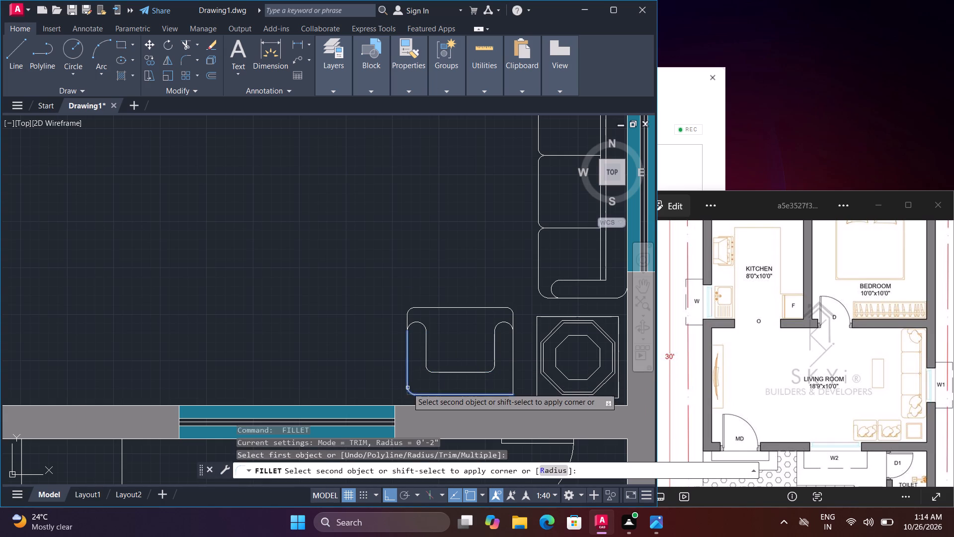
left_click(407, 388)
key("space")
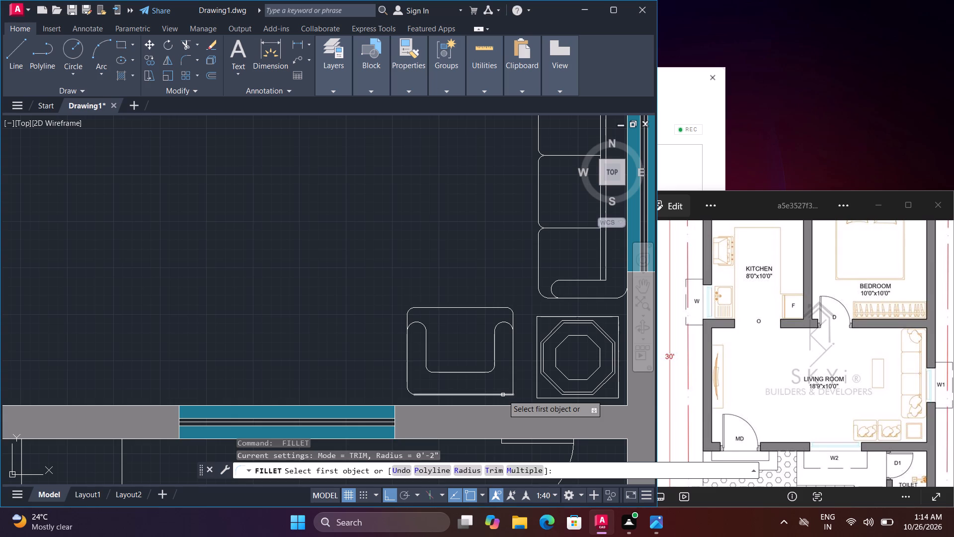
left_click(503, 395)
left_click(513, 387)
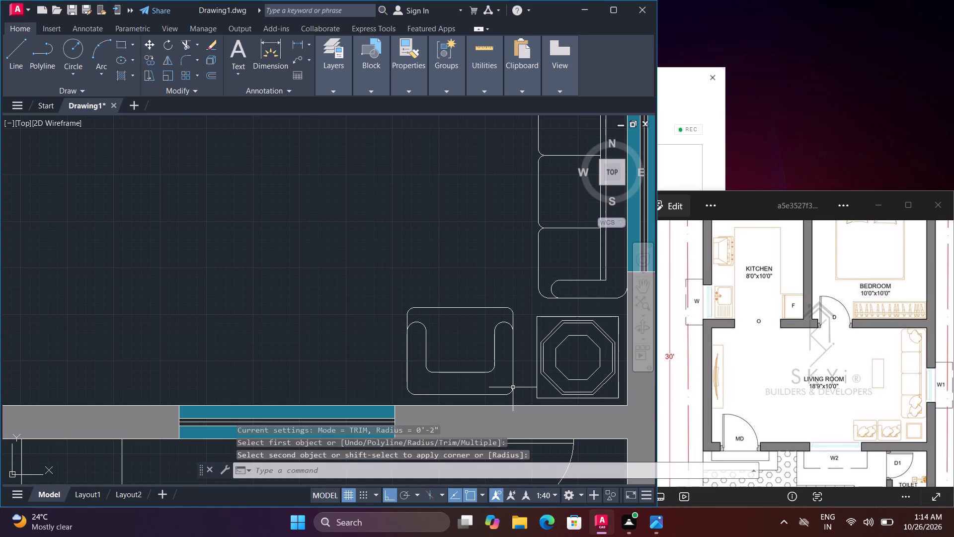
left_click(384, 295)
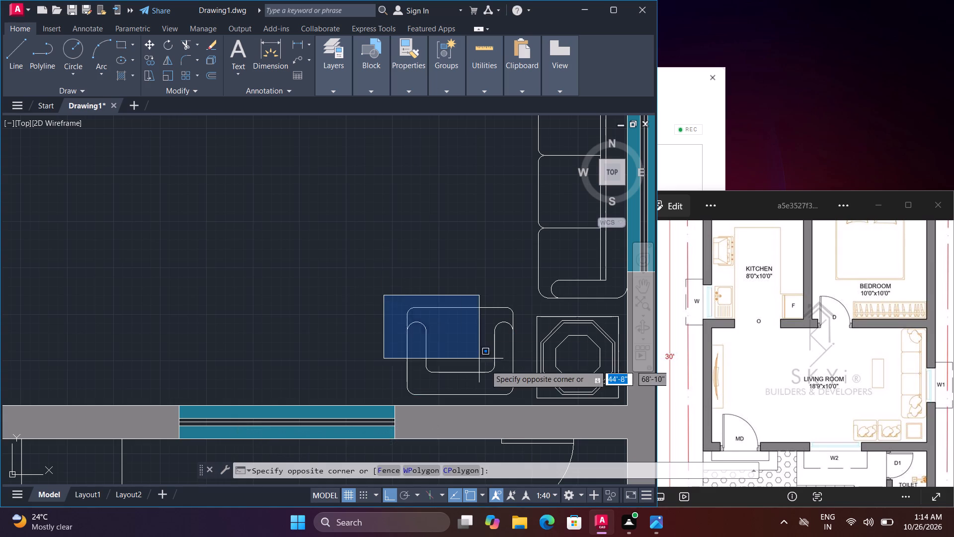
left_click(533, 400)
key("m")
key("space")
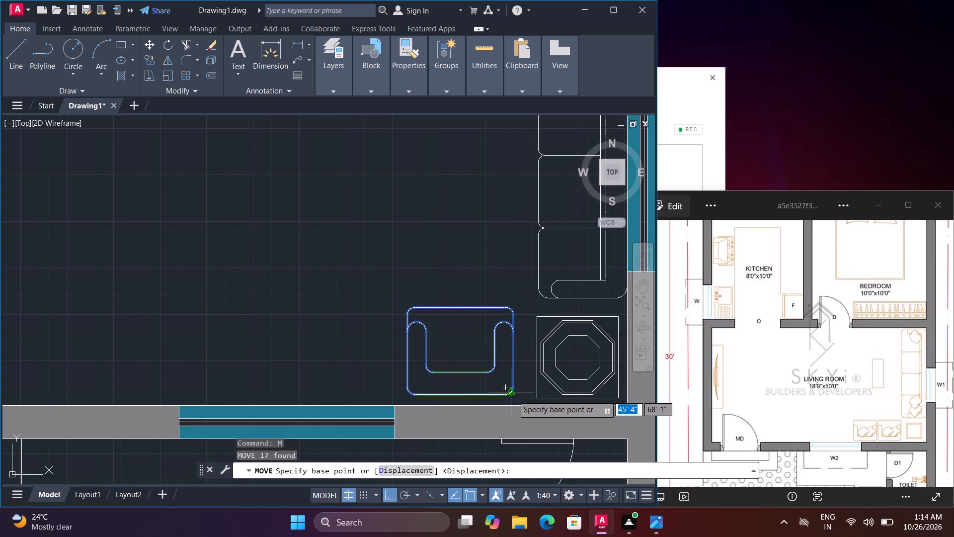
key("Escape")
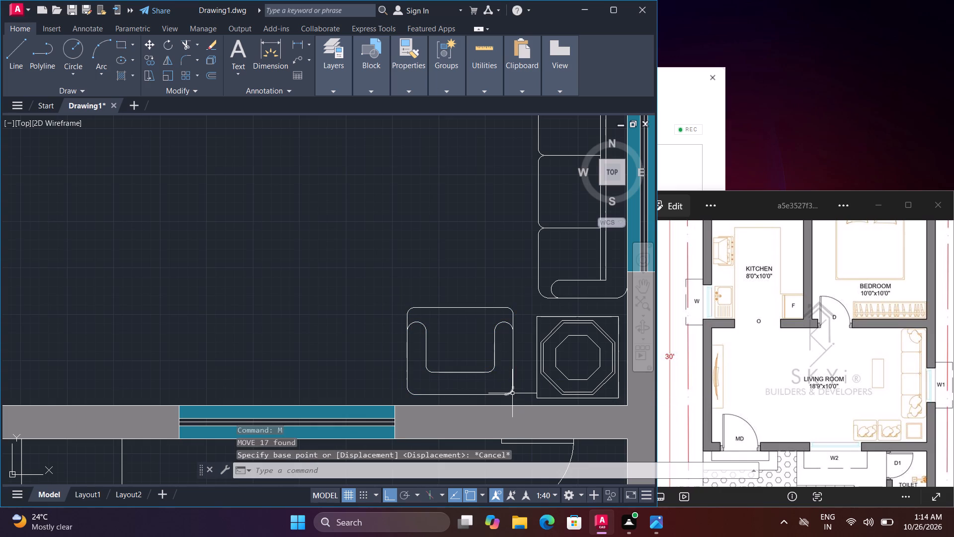
Copy the whole armchair straight west to place a second one beside it along the south wall.
type("co")
key("space")
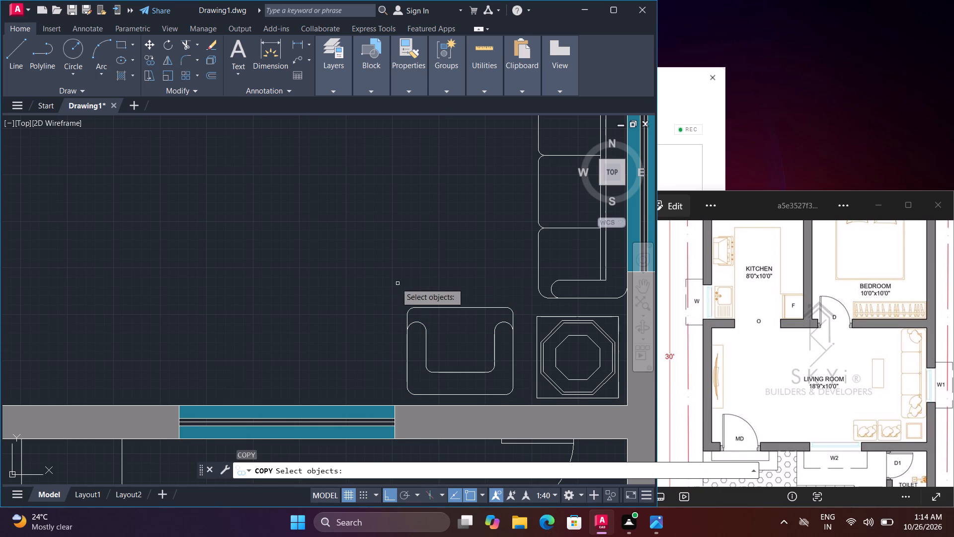
left_click(390, 278)
left_click(538, 402)
key("space")
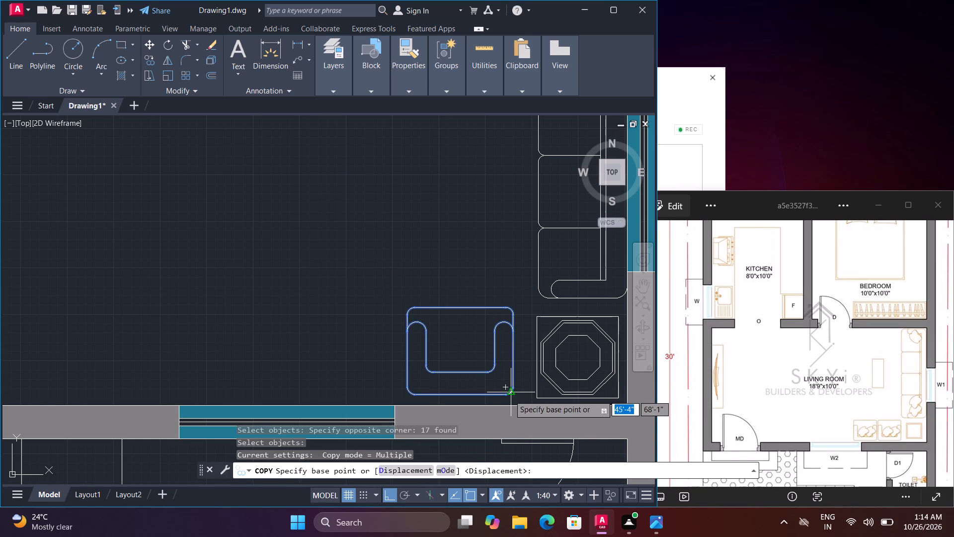
left_click(509, 395)
left_click(381, 375)
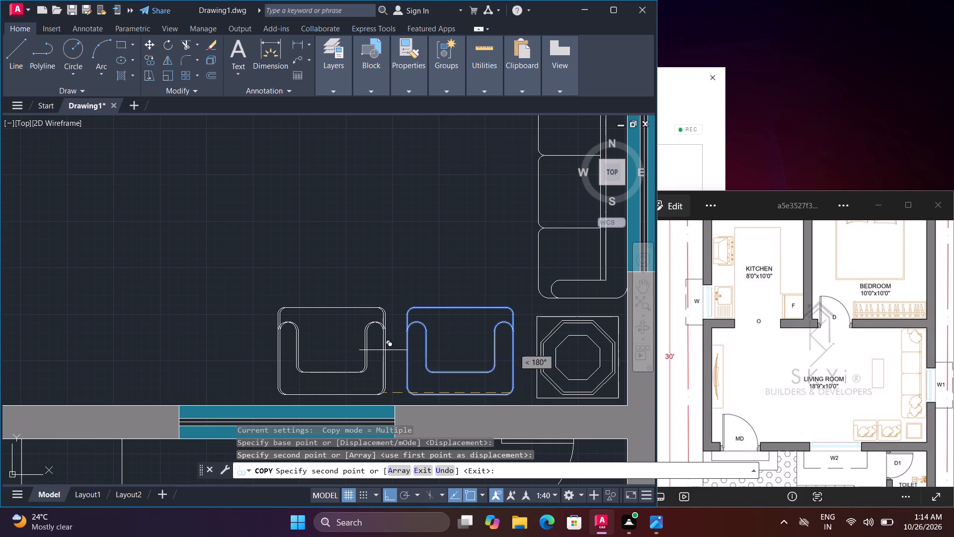
key("space")
Move the east armchair slightly east toward the side table, with Ortho off.
left_click(390, 298)
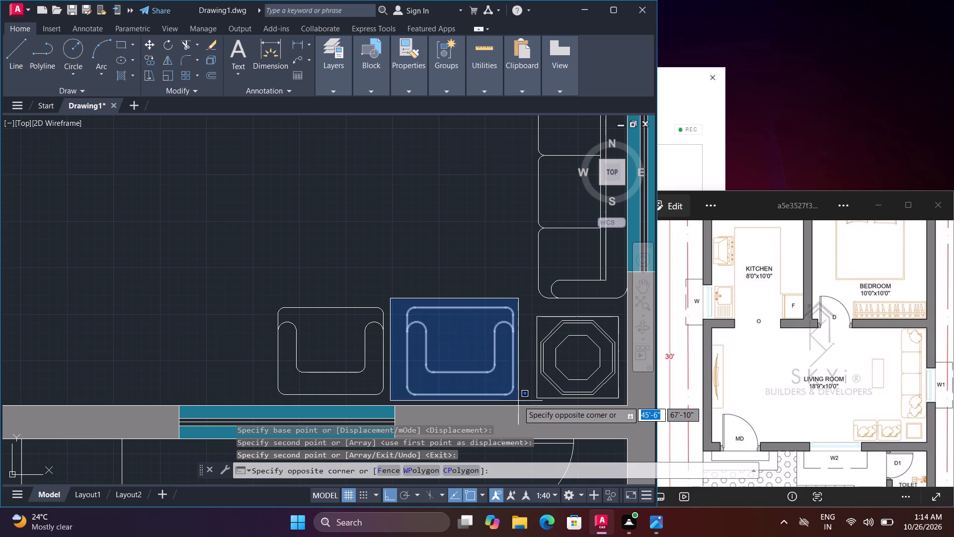
left_click(521, 398)
key("m")
key("space")
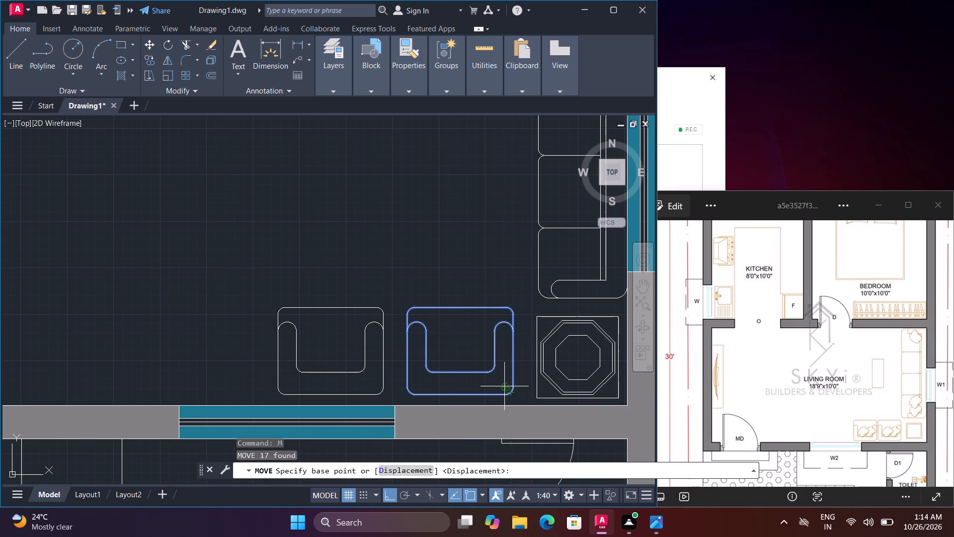
left_click(504, 385)
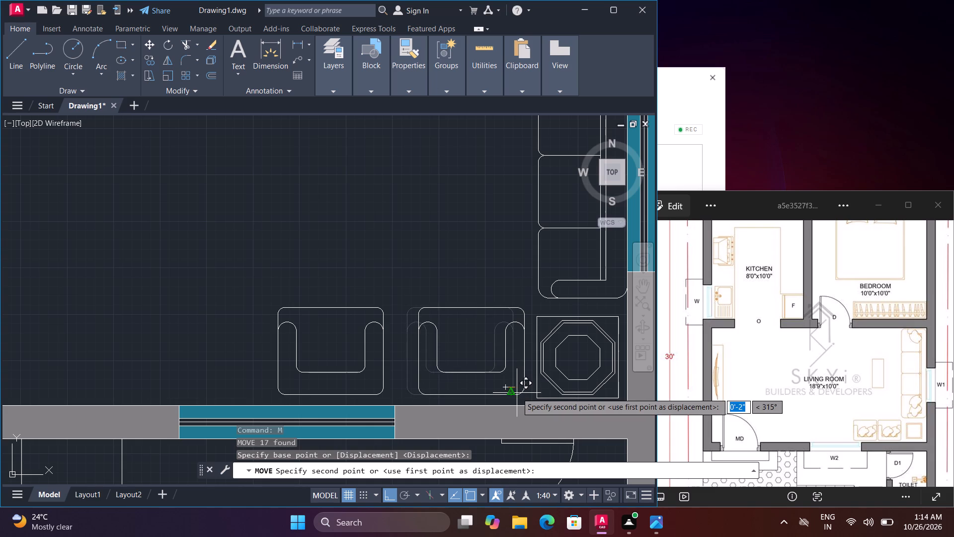
key("F8")
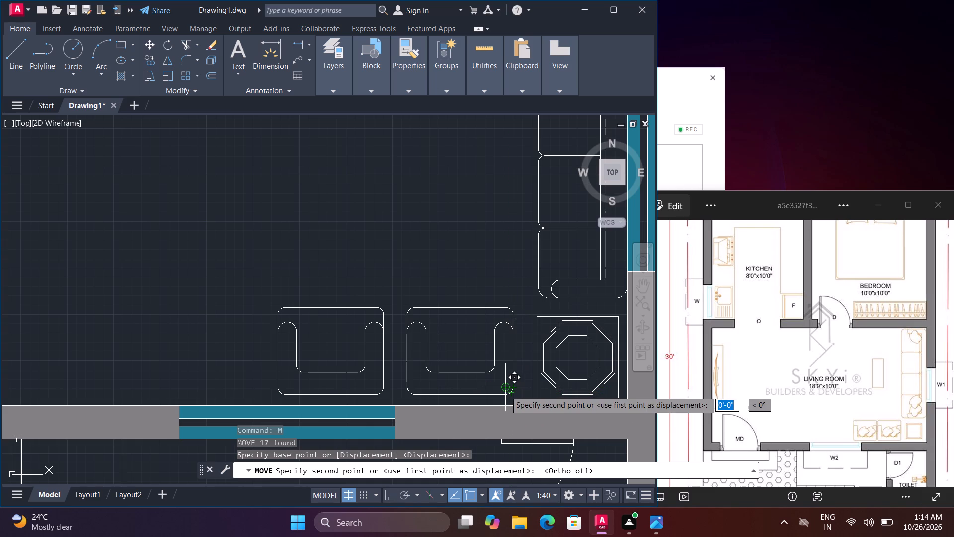
left_click(514, 386)
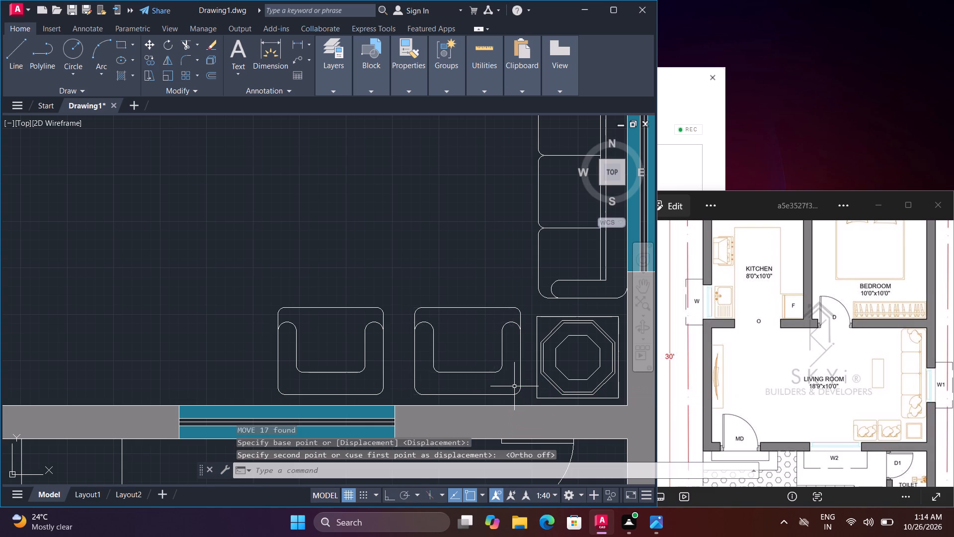
Move the west armchair about 5" east so it sits closer to the other armchair along the south wall.
left_click(258, 295)
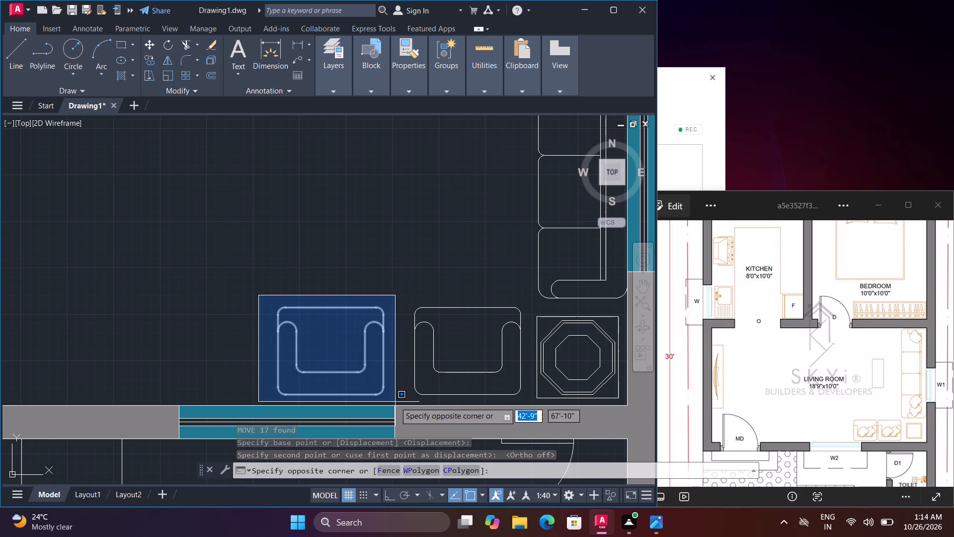
left_click(395, 402)
type("m")
key("space")
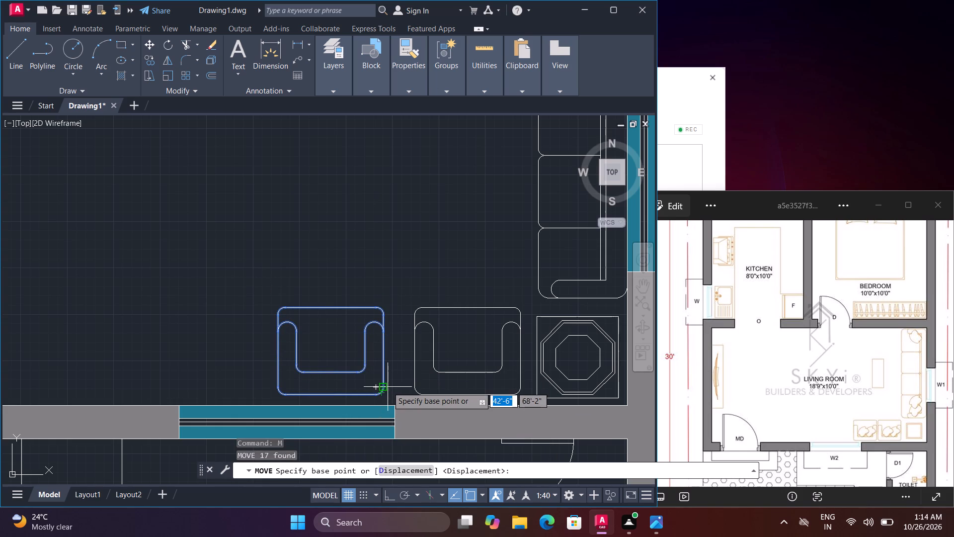
left_click(384, 386)
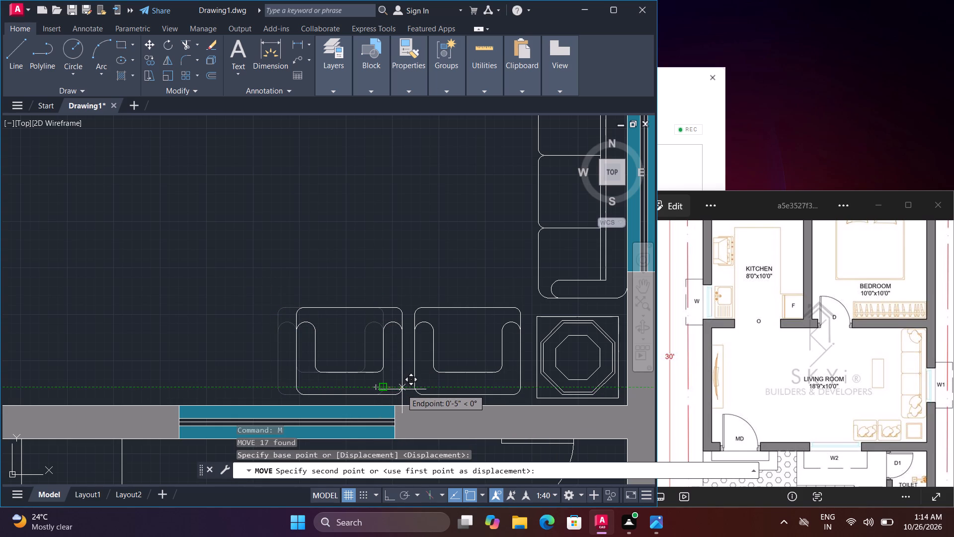
left_click(403, 389)
Draw a narrow rectangle for the coffee table, long side north-south, west of the sofa and north of the armchairs.
scroll(378, 288, "down", 2)
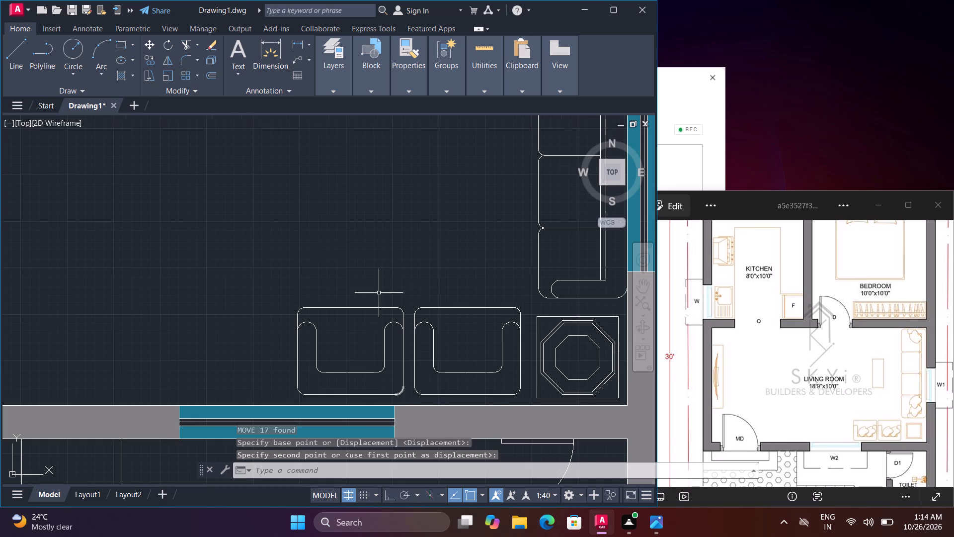
scroll(374, 274, "down", 1)
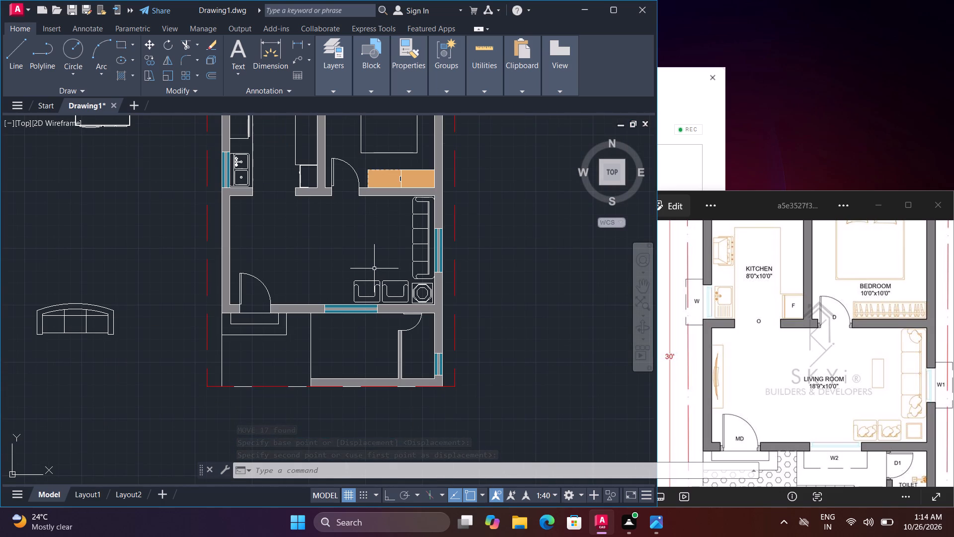
key("r")
type("ec")
key("space")
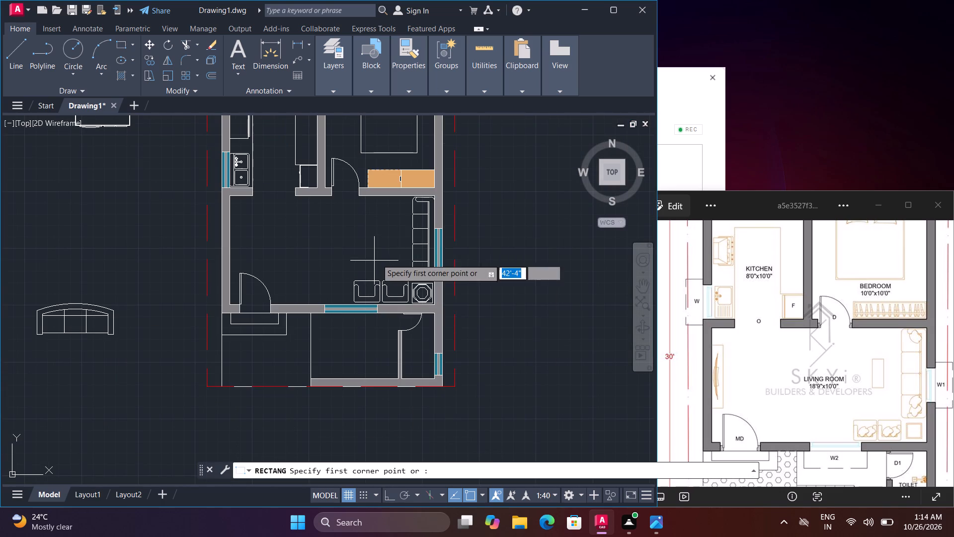
scroll(374, 240, "up", 1)
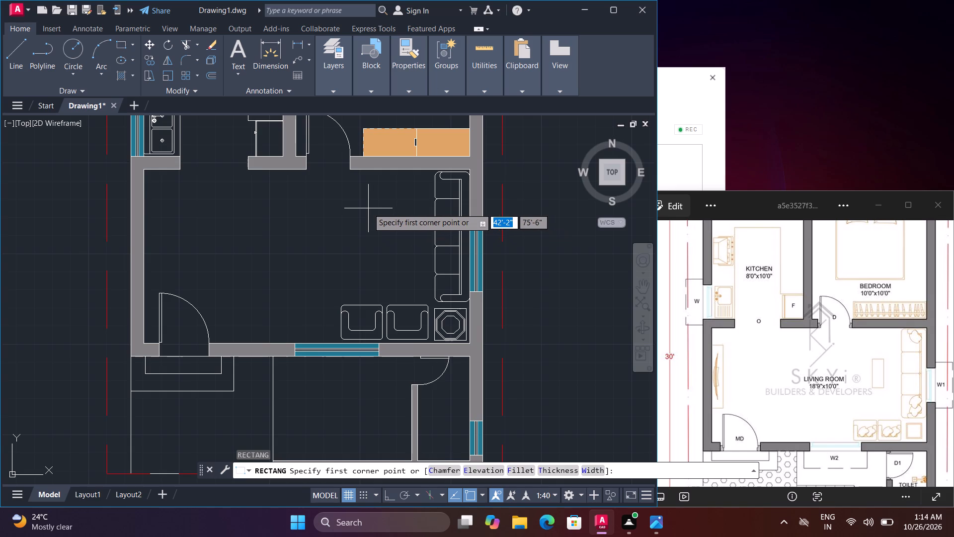
left_click(368, 207)
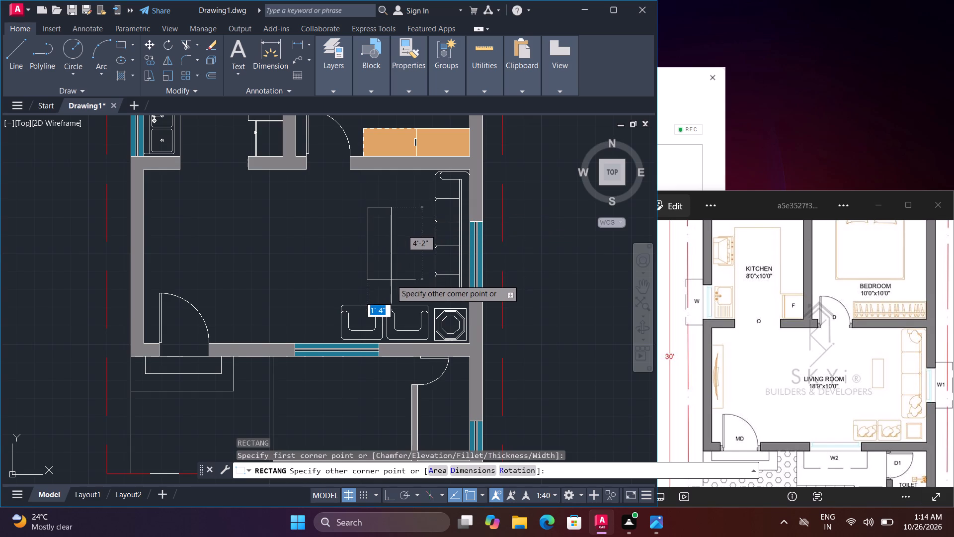
left_click(395, 271)
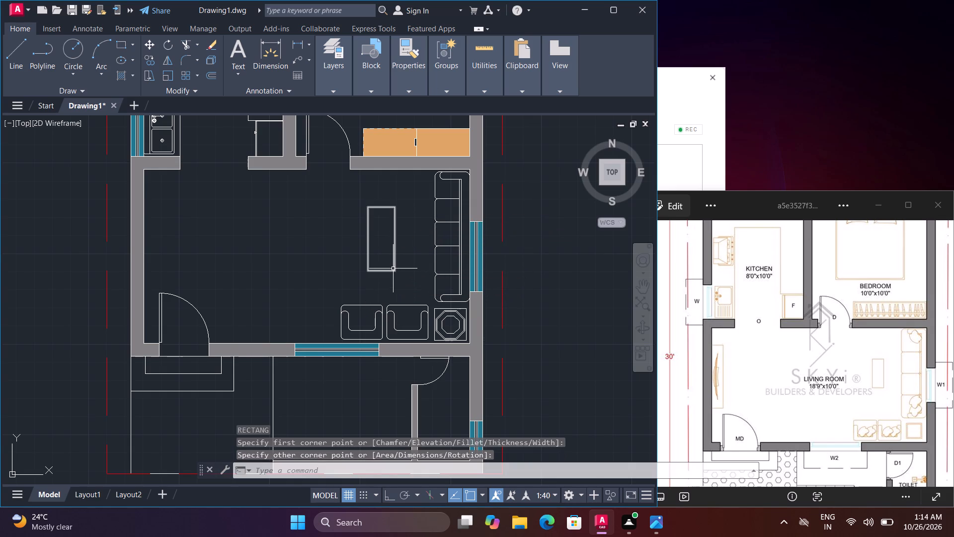
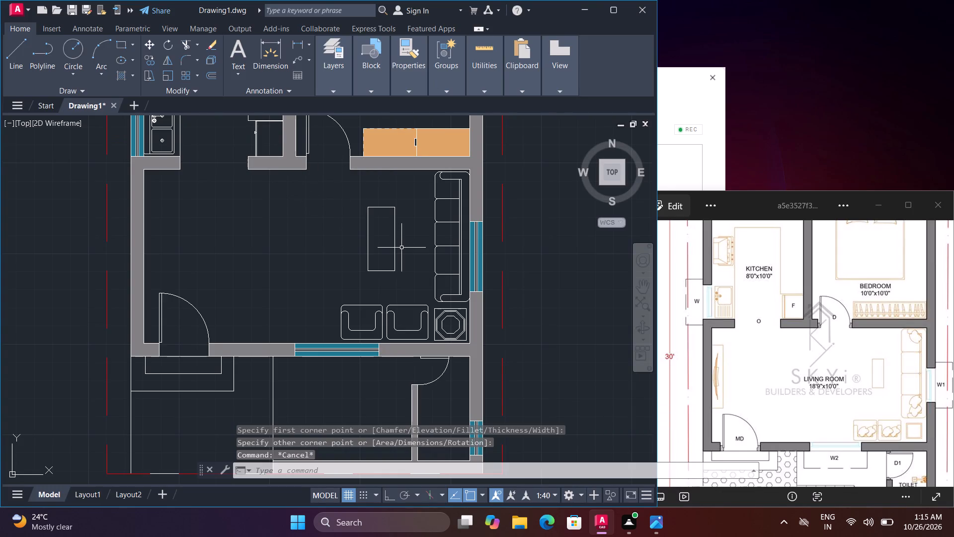
Offset the coffee table rectangle 1" inward using the Through option.
type("o t")
key("space")
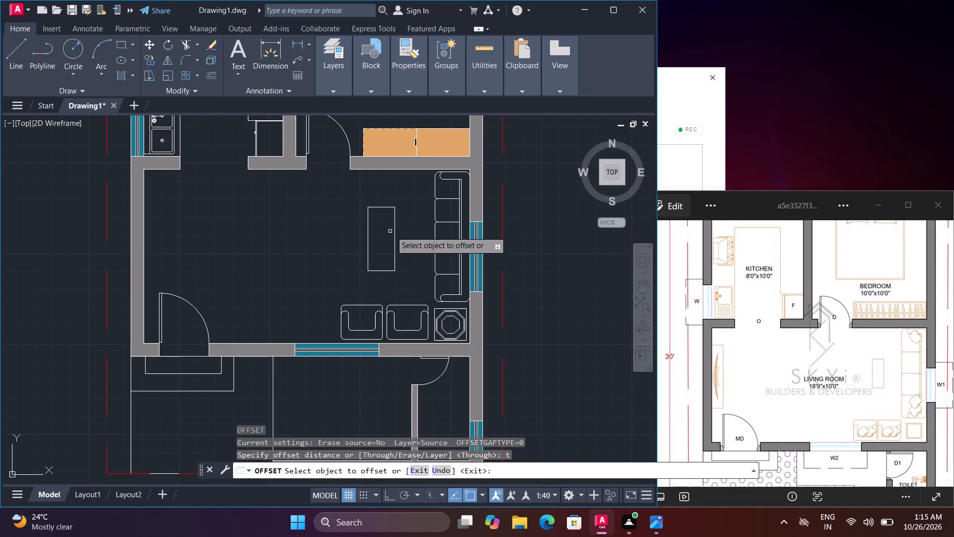
left_click(397, 234)
left_click(395, 233)
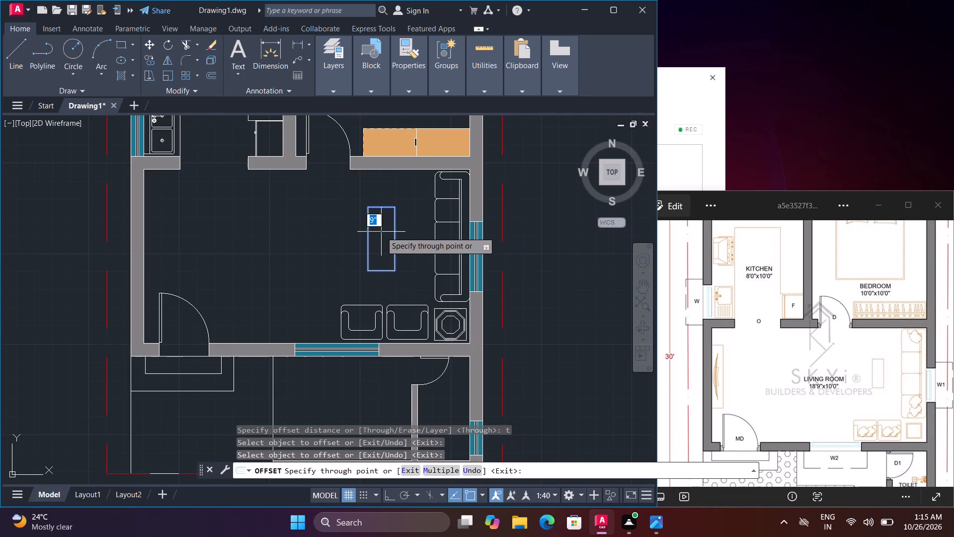
key("1")
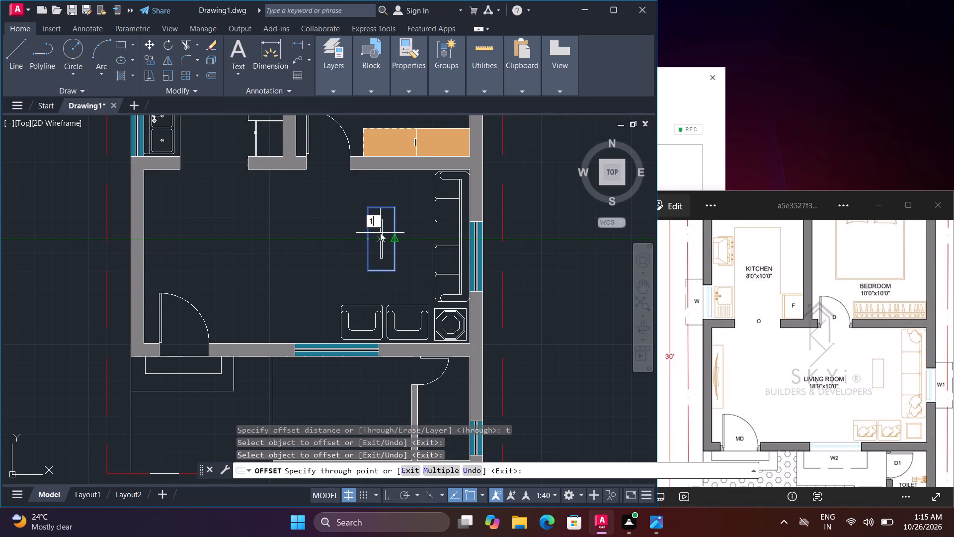
key("shift+quotedbl")
key("Return")
scroll(372, 228, "up", 1)
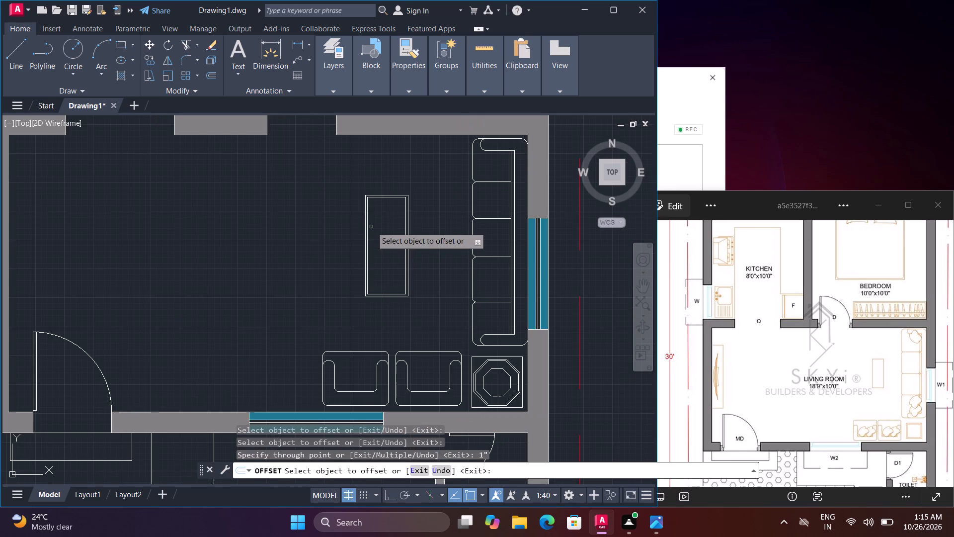
middle_click_drag(334, 250, 395, 270)
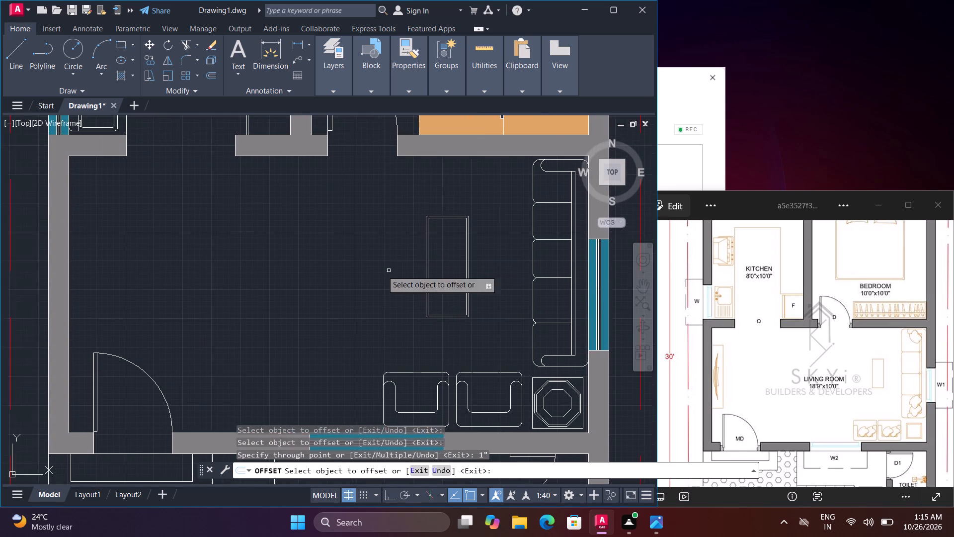
scroll(325, 270, "down", 1)
key("Escape")
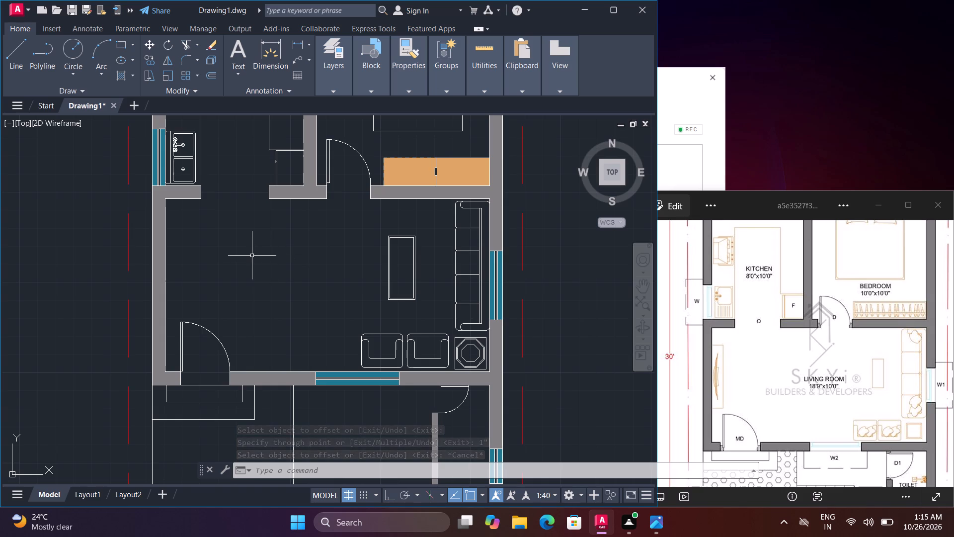
Draw a TV cabinet outline against the living room's west wall, about 1' deep and 4'-3" long, north of the main door, with Ortho on.
type("l")
key("space")
middle_click_drag(175, 239, 240, 273)
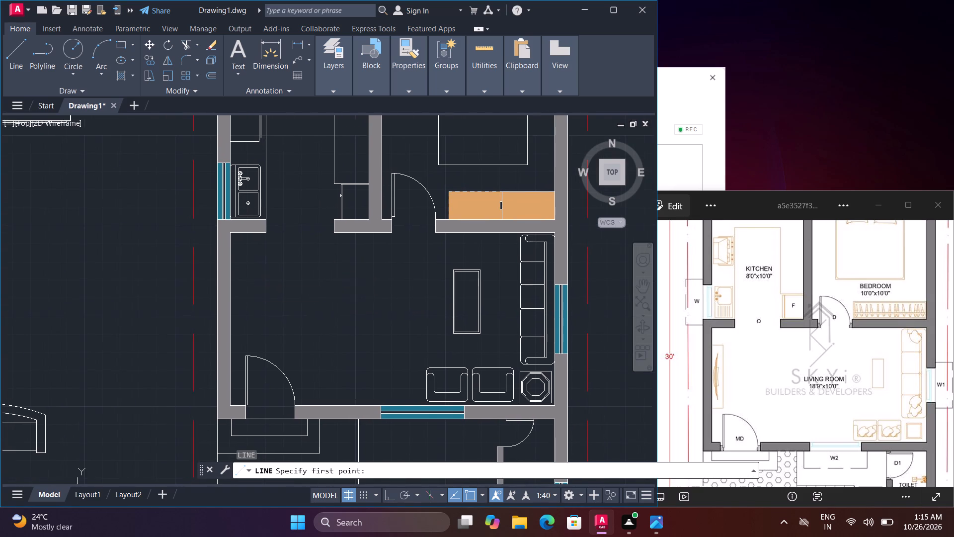
scroll(222, 295, "up", 1)
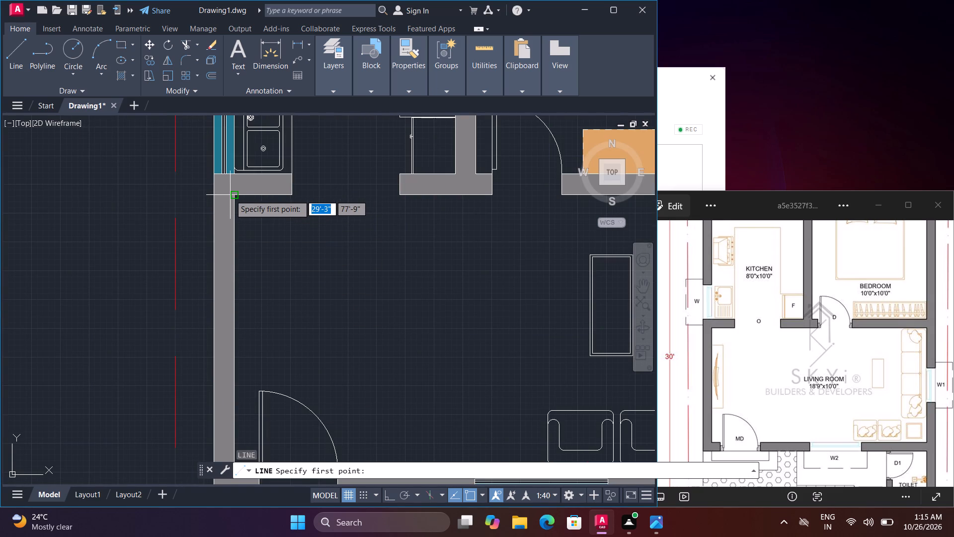
left_click(230, 229)
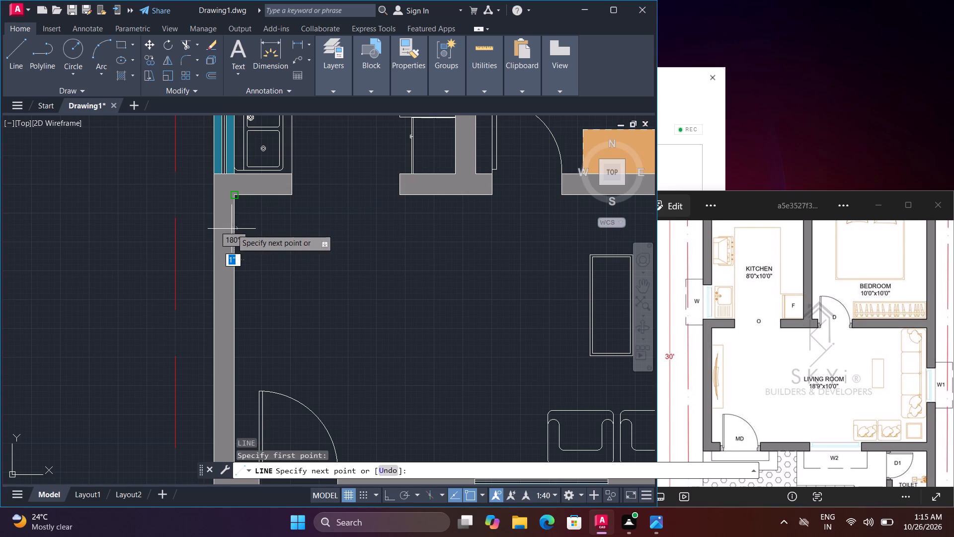
key("F8")
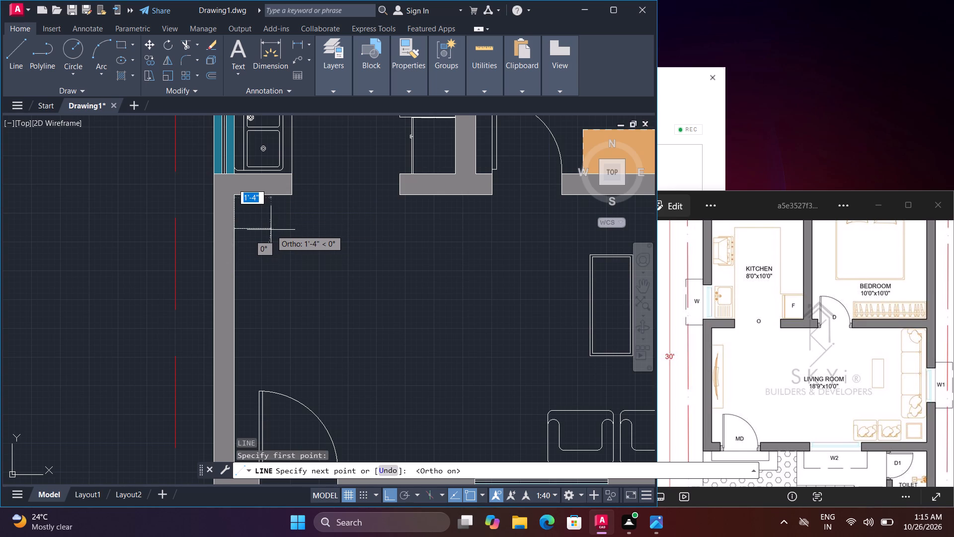
left_click(263, 227)
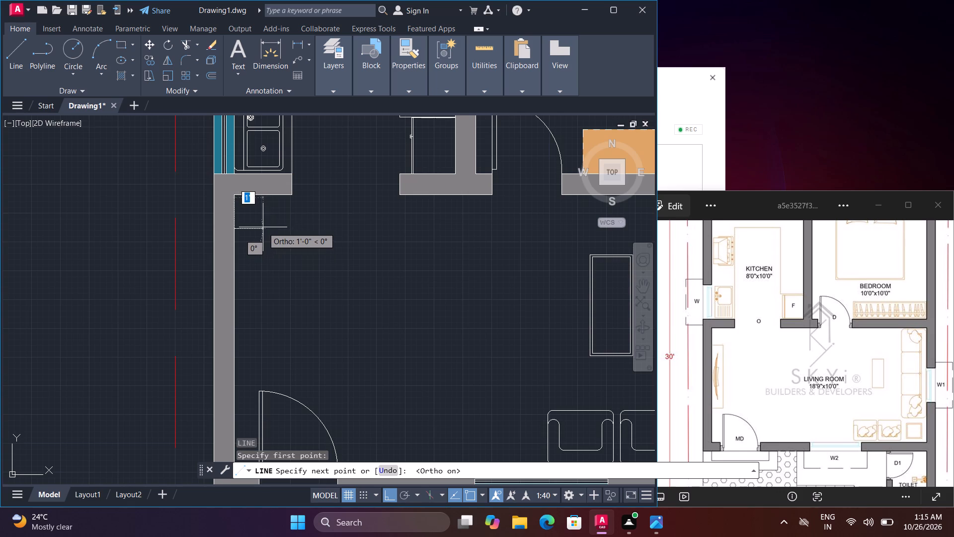
left_click(260, 349)
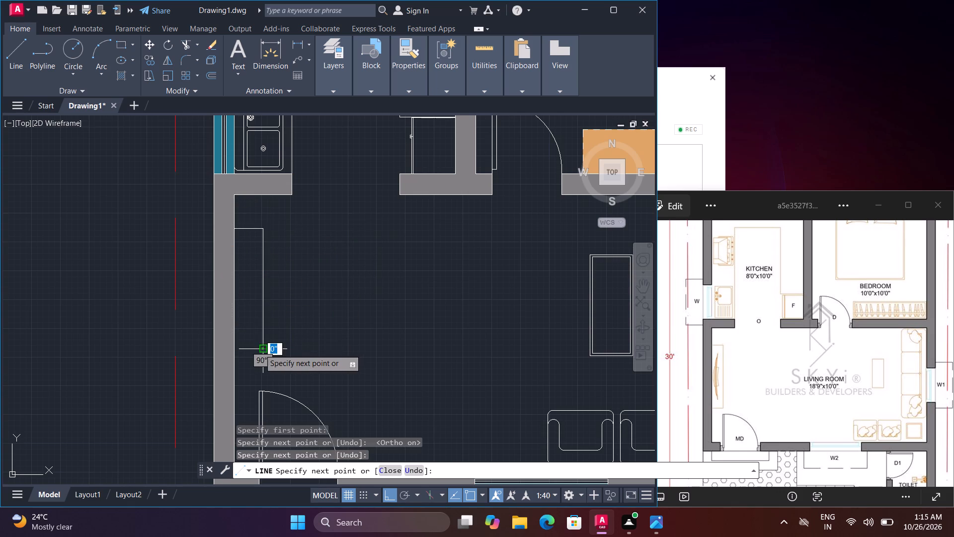
left_click(233, 350)
key("space")
scroll(342, 309, "down", 1)
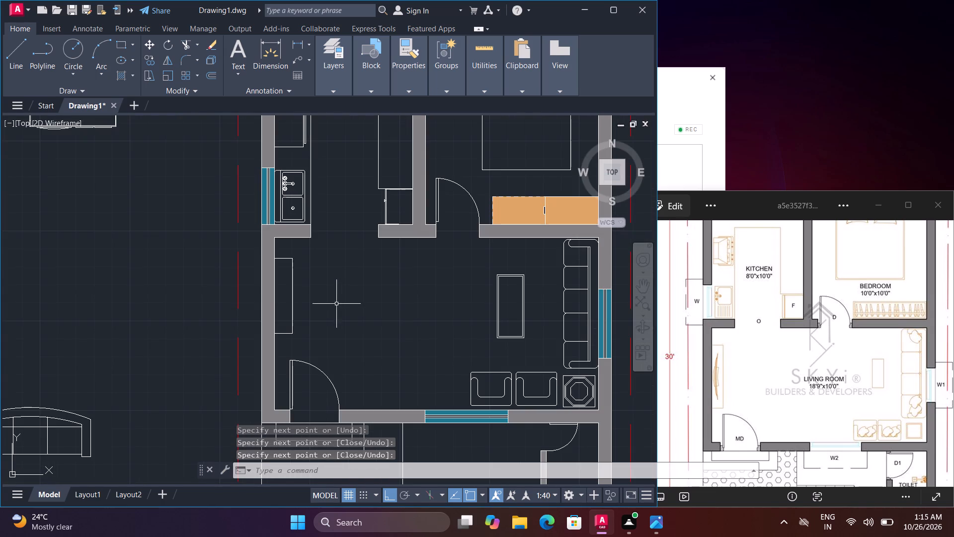
Draw the TV outline inside the cabinet: a north-south front line about 3' long and a tapered west back with a 1'-0" flat middle.
scroll(282, 303, "up", 1)
type("l")
key("space")
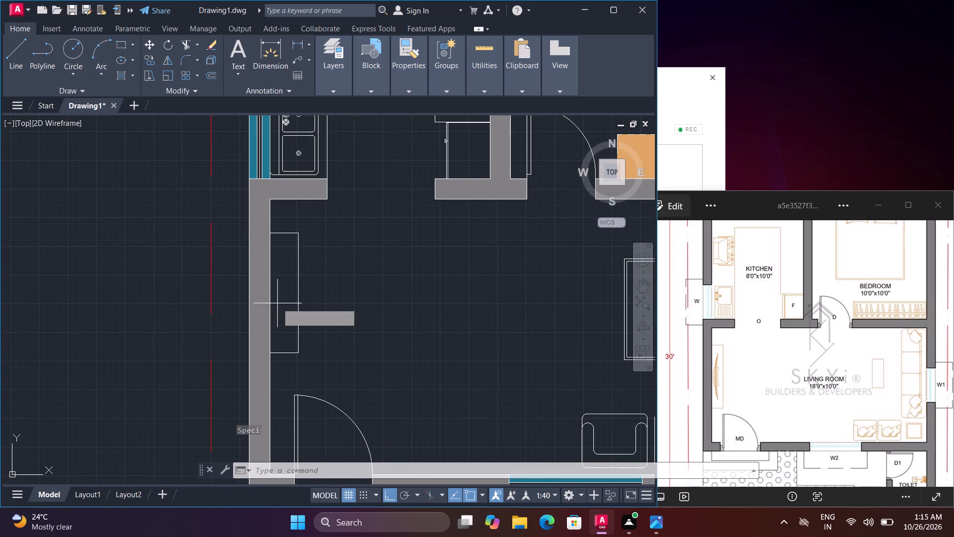
scroll(277, 303, "up", 2)
scroll(281, 300, "down", 1)
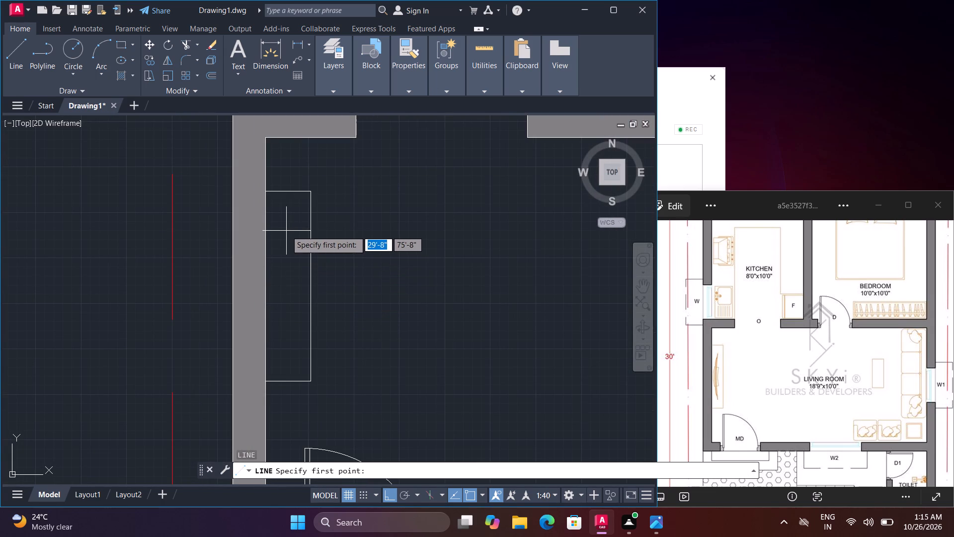
left_click(293, 219)
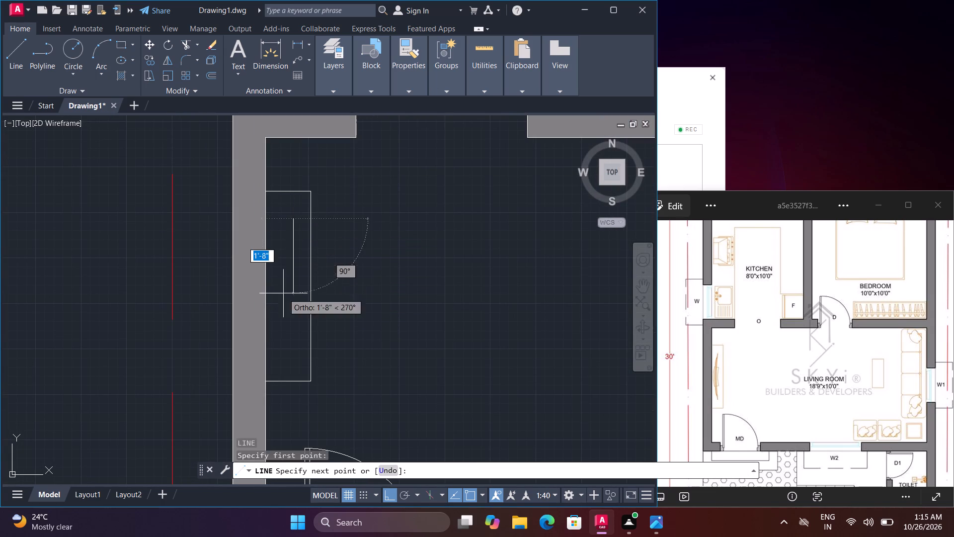
left_click(278, 352)
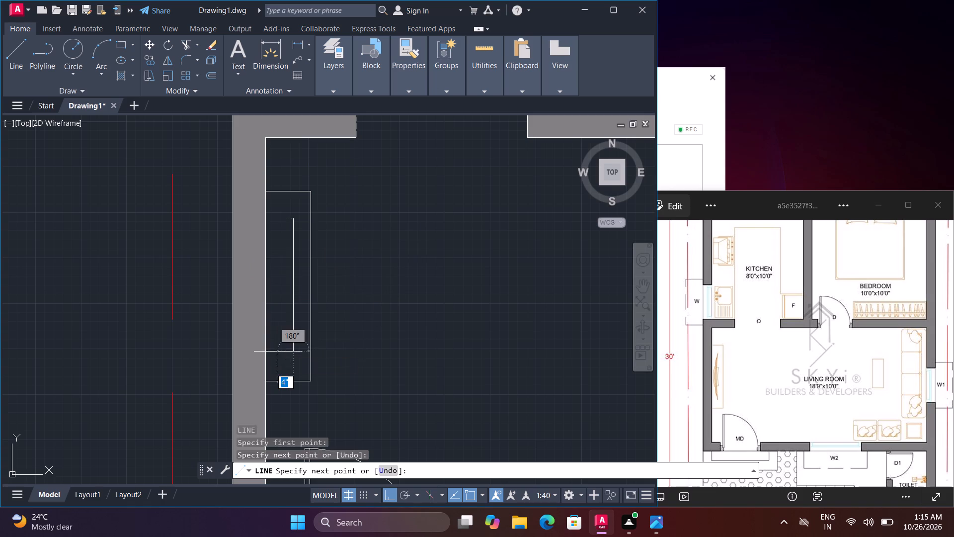
key("F8")
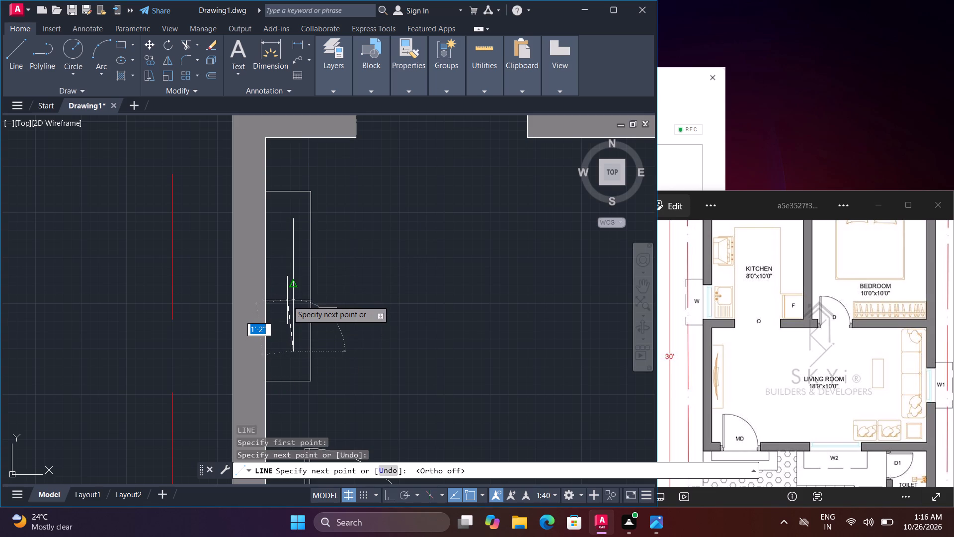
scroll(287, 301, "up", 1)
left_click(285, 300)
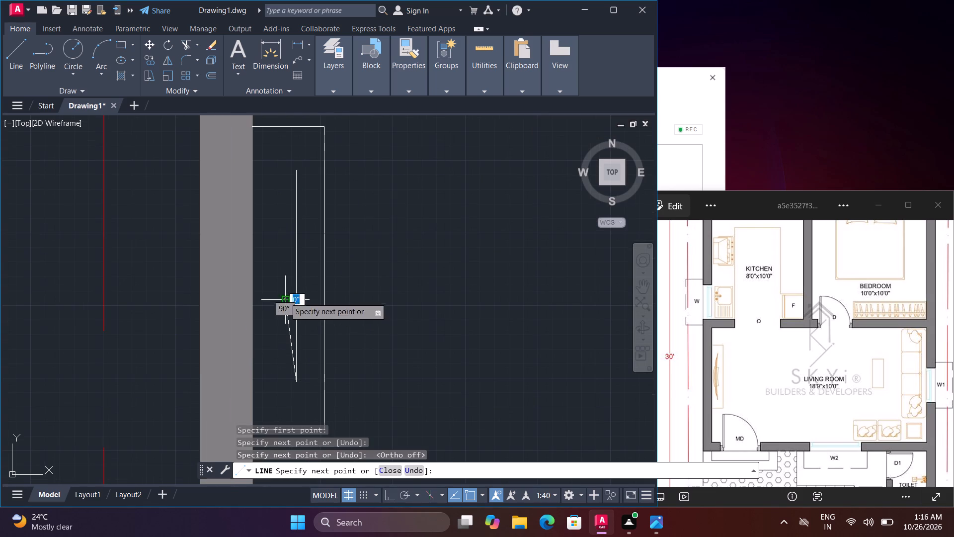
left_click(285, 229)
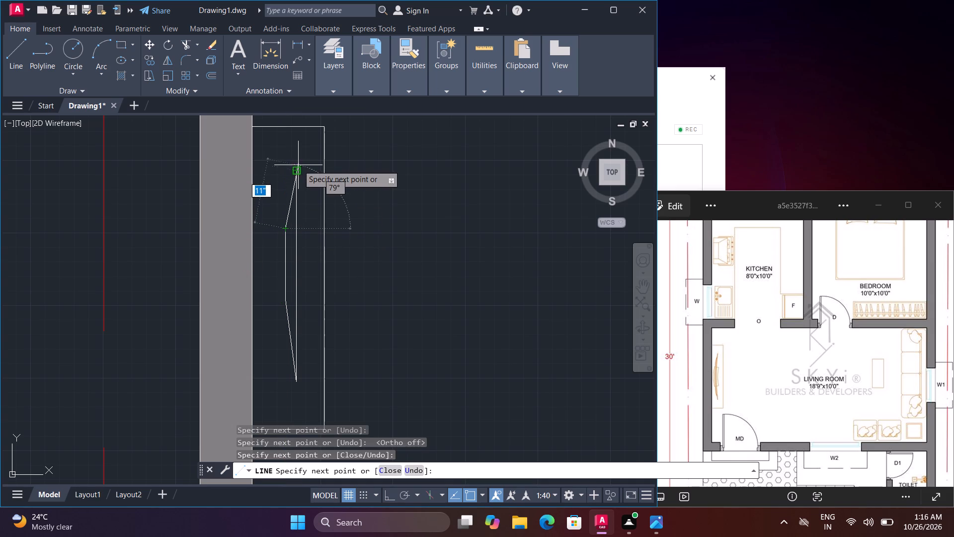
left_click(298, 167)
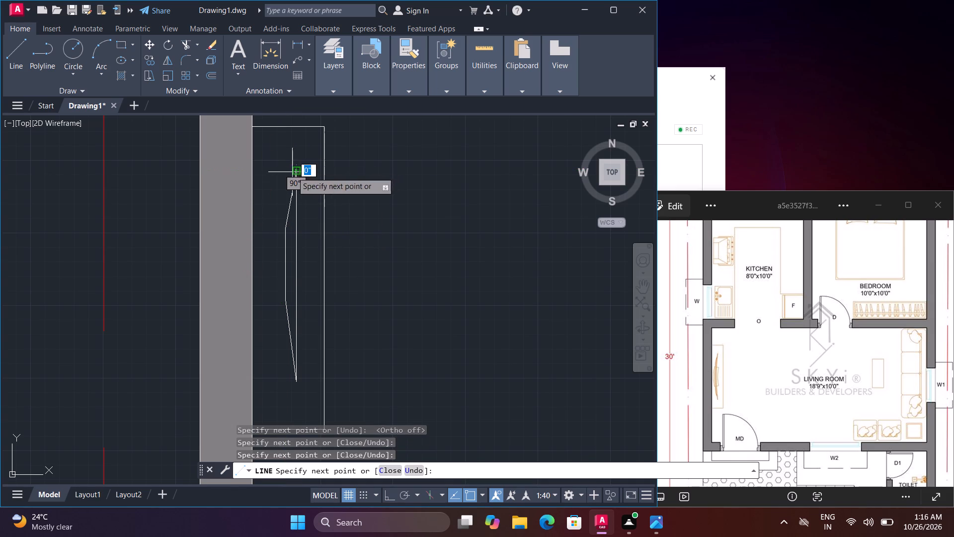
key("space")
Draw a 2" square on the west side of the TV's flat back, at its north end.
key("space")
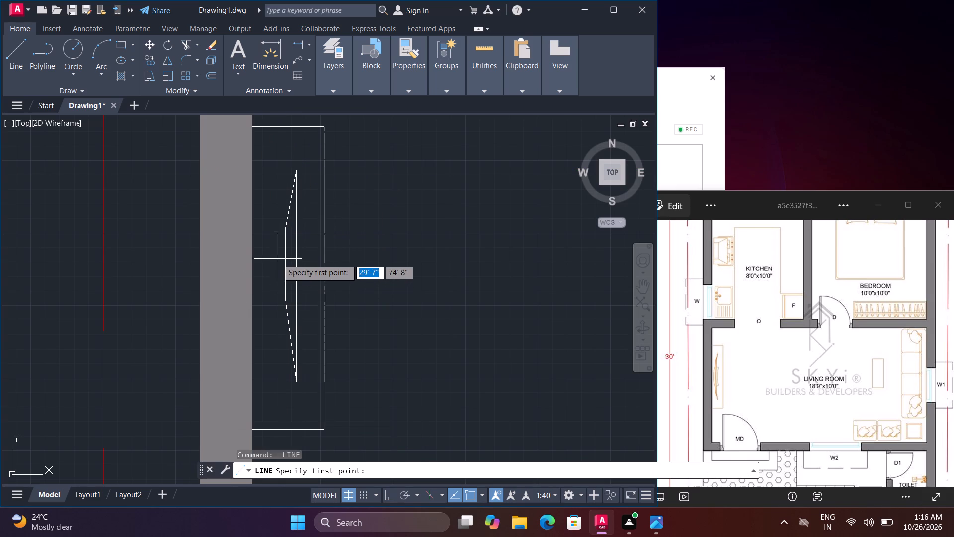
left_click(285, 229)
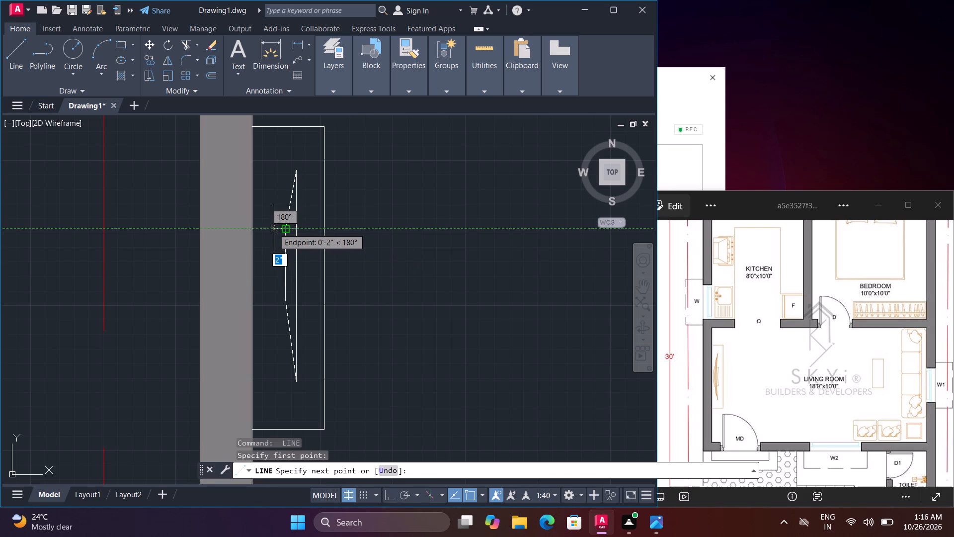
key("2")
key("shift+quotedbl")
key("Return")
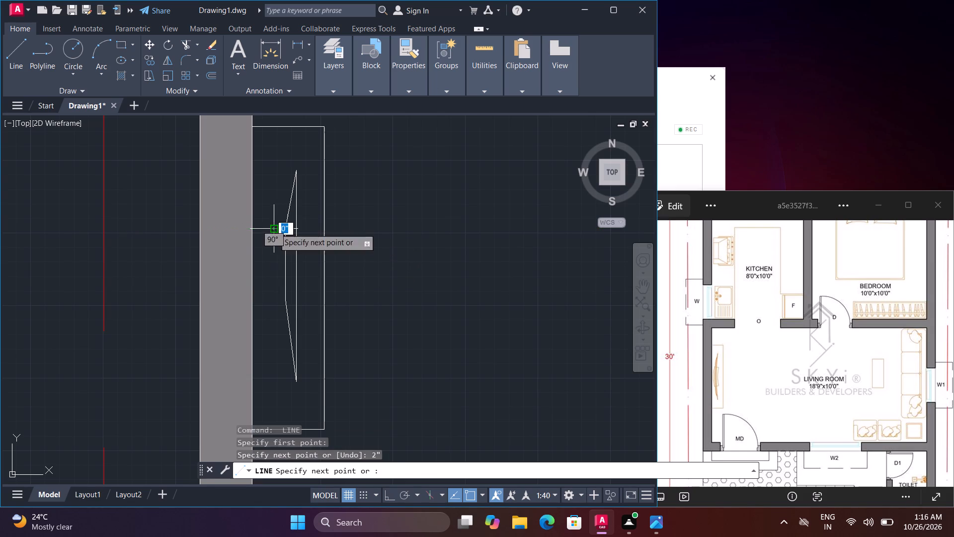
key("2")
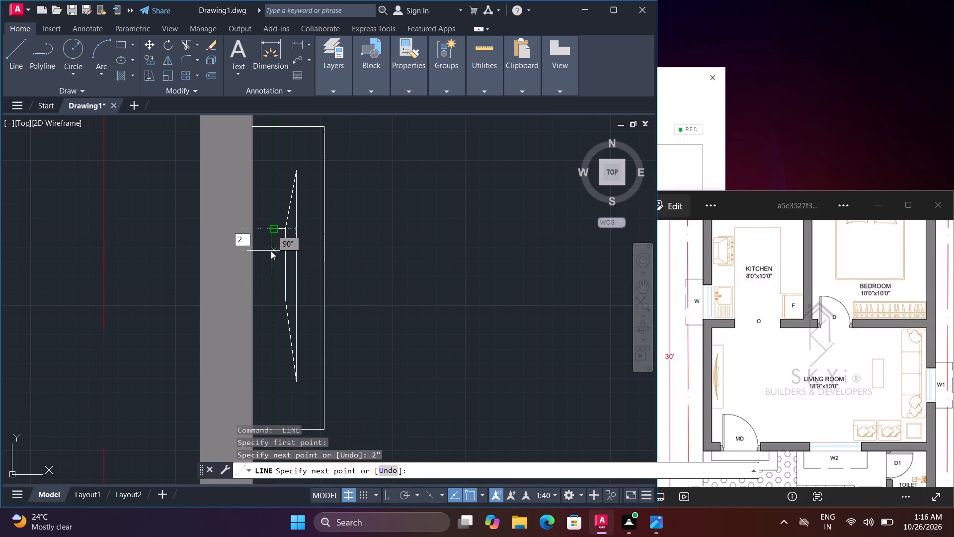
key("shift+quotedbl")
key("Return")
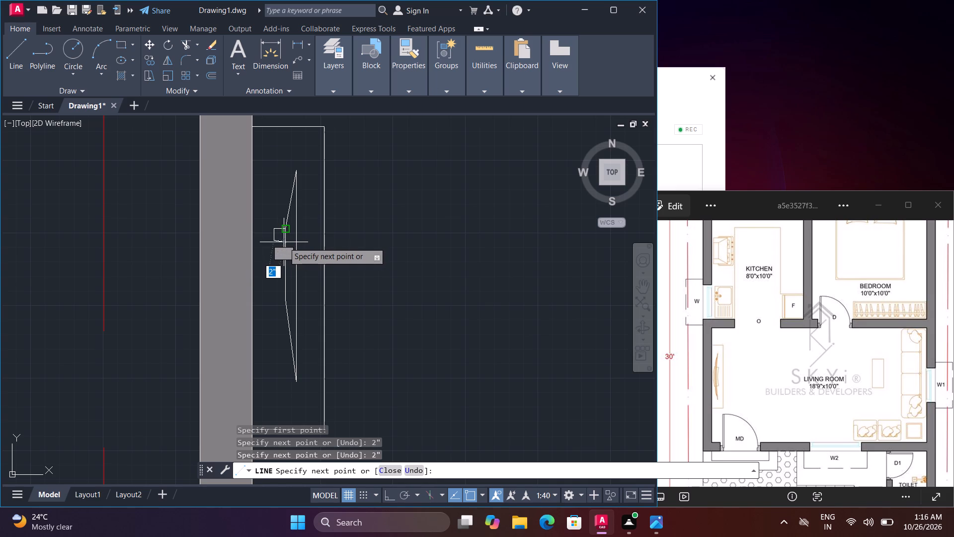
key("F8")
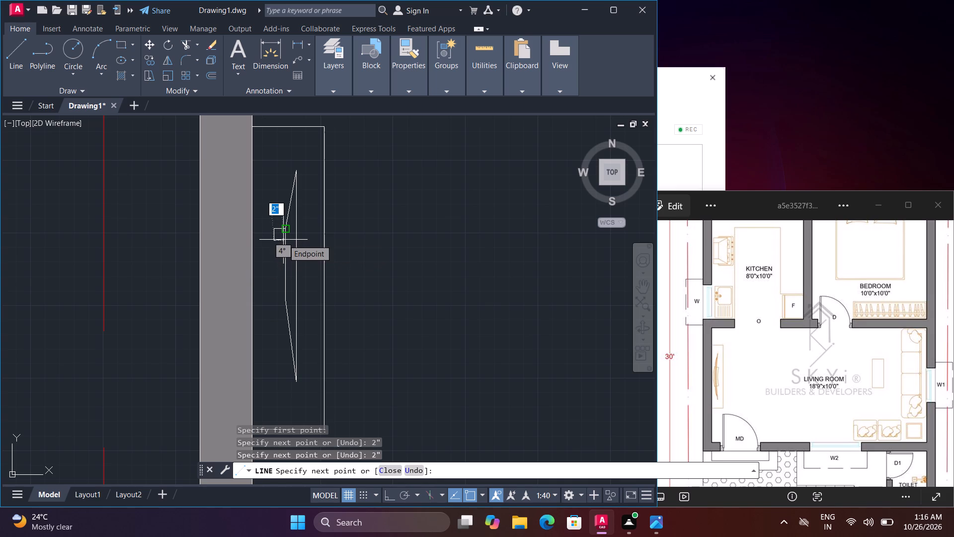
key("2")
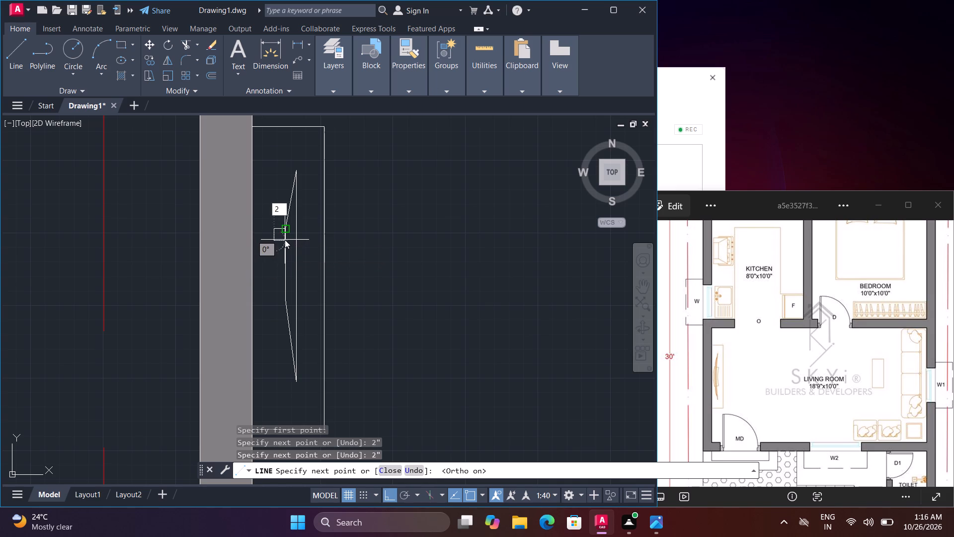
key("shift+quotedbl")
key("Return")
key("space")
Draw a matching 2" square on the west side of the TV's flat back, at its south end.
key("space")
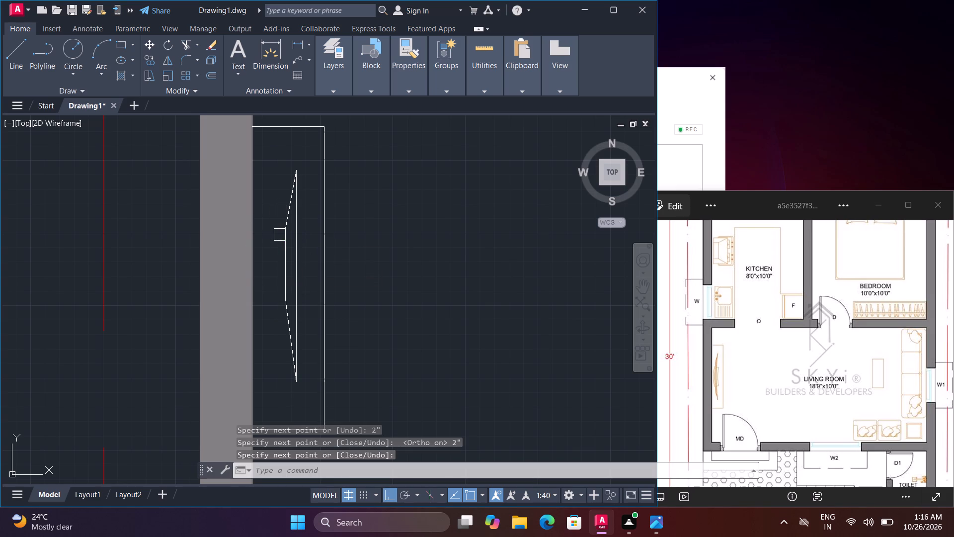
left_click(284, 300)
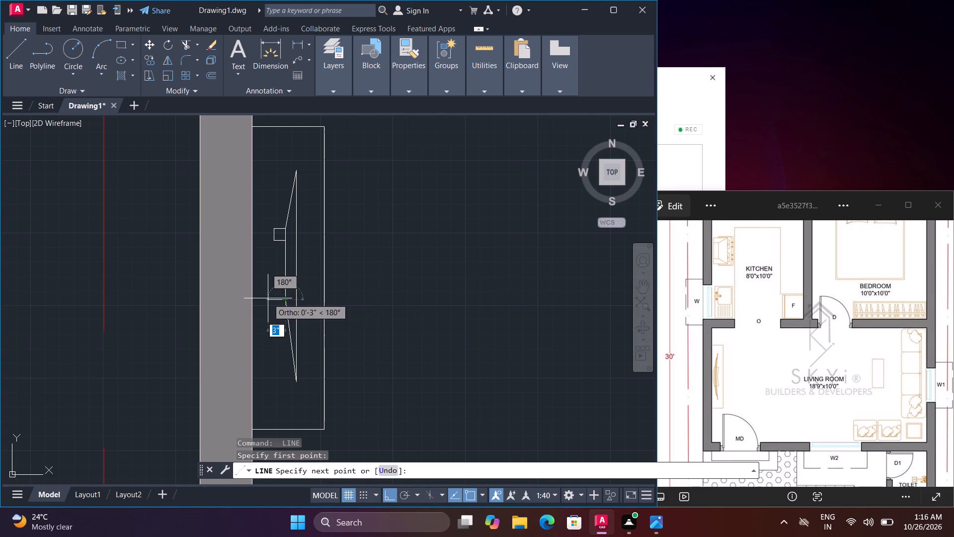
key("2")
key("shift+quotedbl")
key("Return")
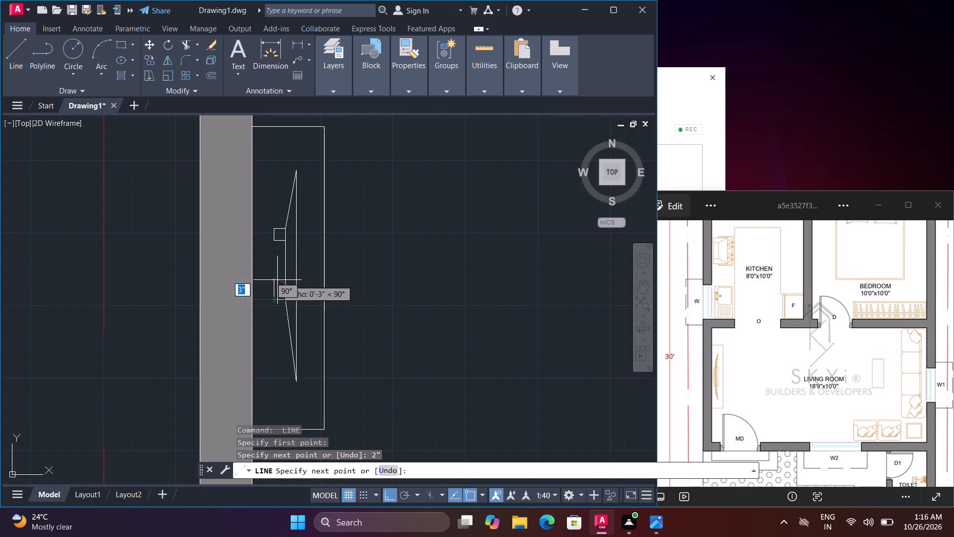
key("2")
key("shift+quotedbl")
key("Return")
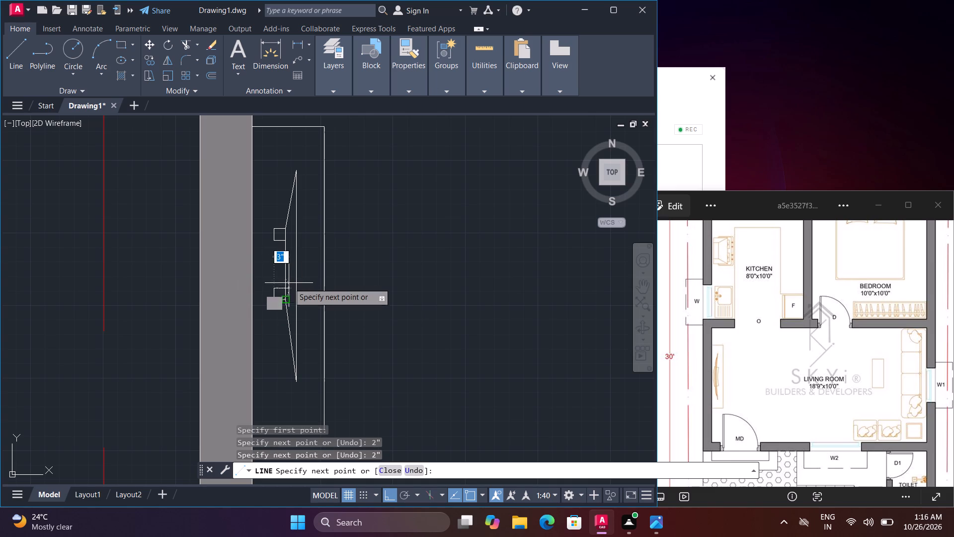
key("2")
key("shift+quotedbl")
key("Return")
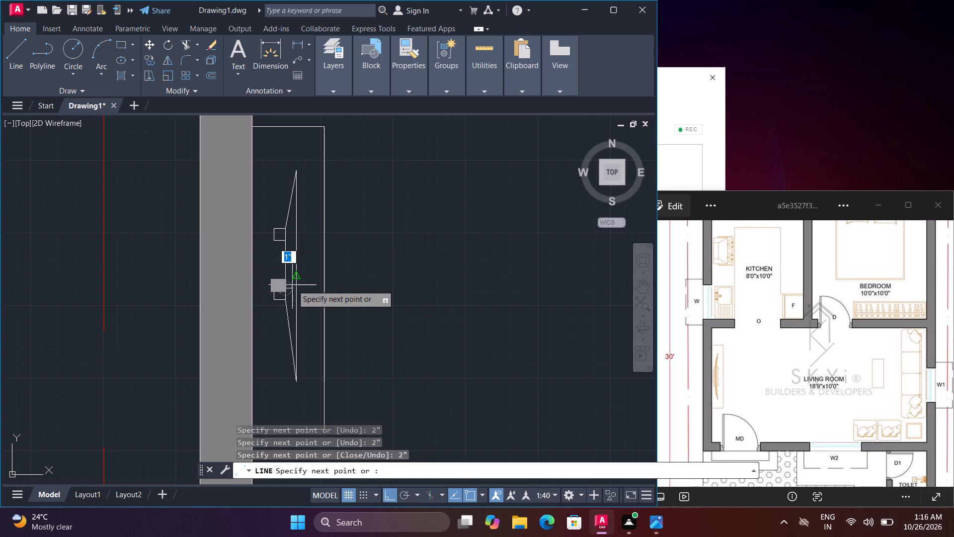
key("space")
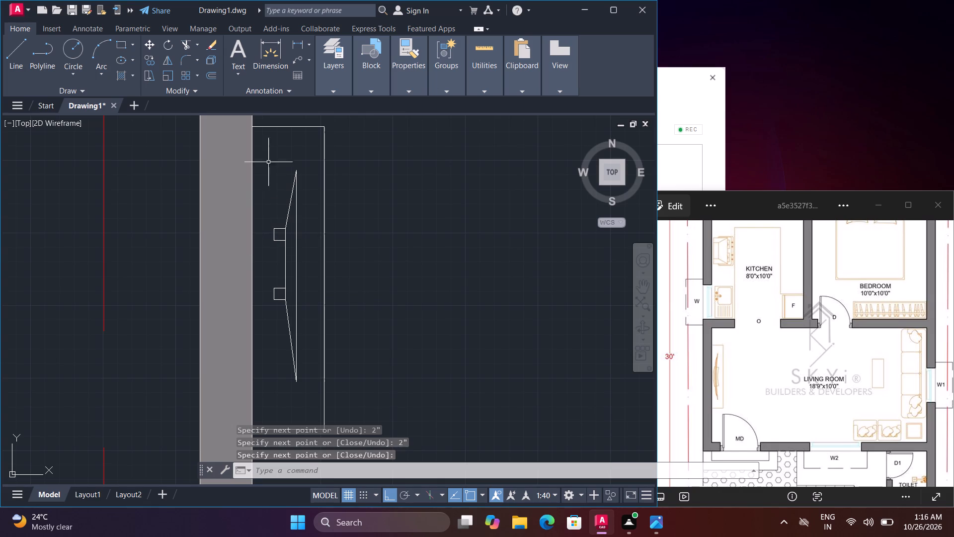
Move the TV outline with its two 2" squares west until the squares touch the living room's west wall.
left_click(261, 150)
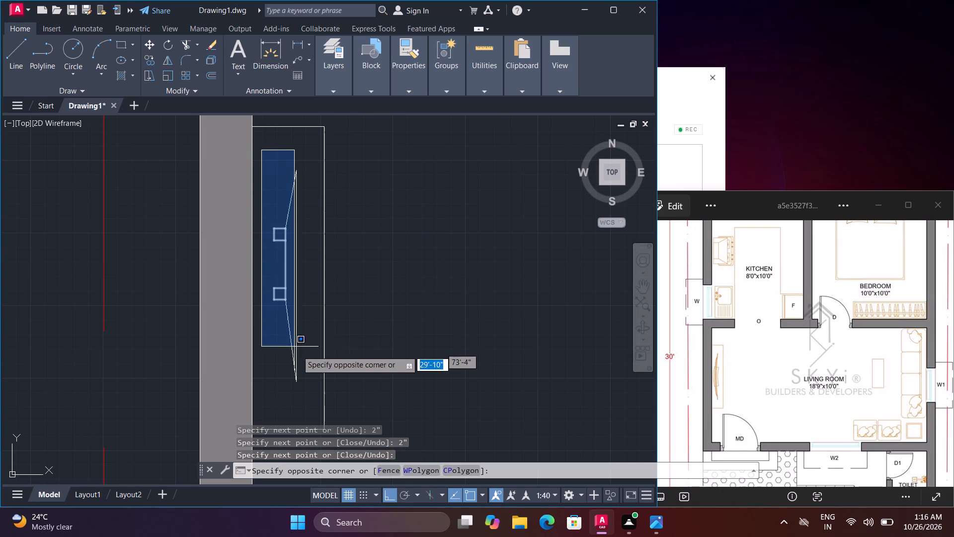
left_click(307, 393)
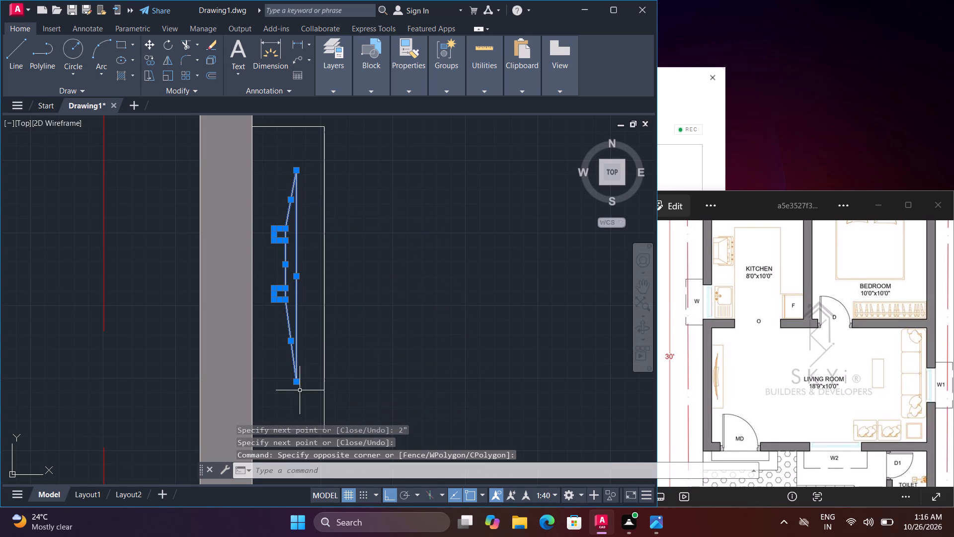
key("m")
key("space")
left_click(276, 291)
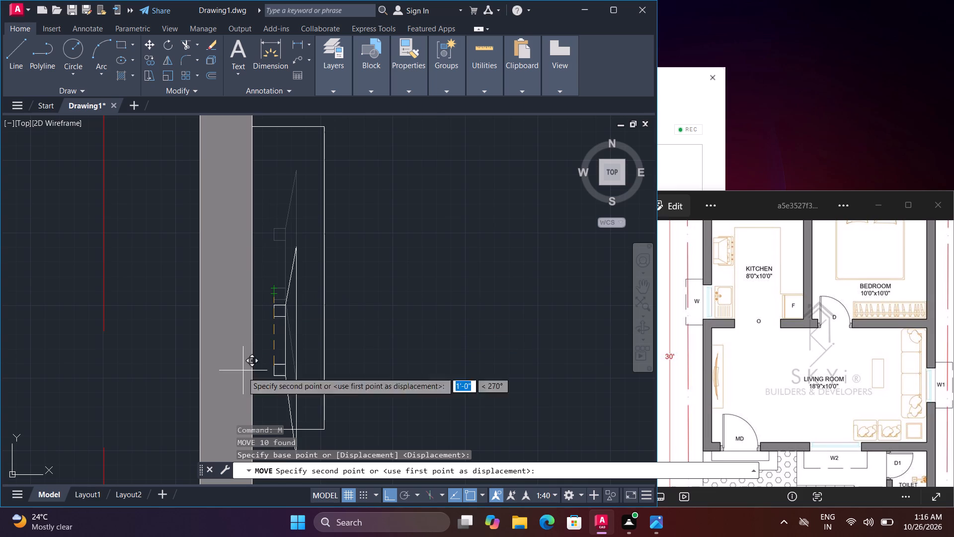
left_click(252, 293)
scroll(266, 298, "down", 1)
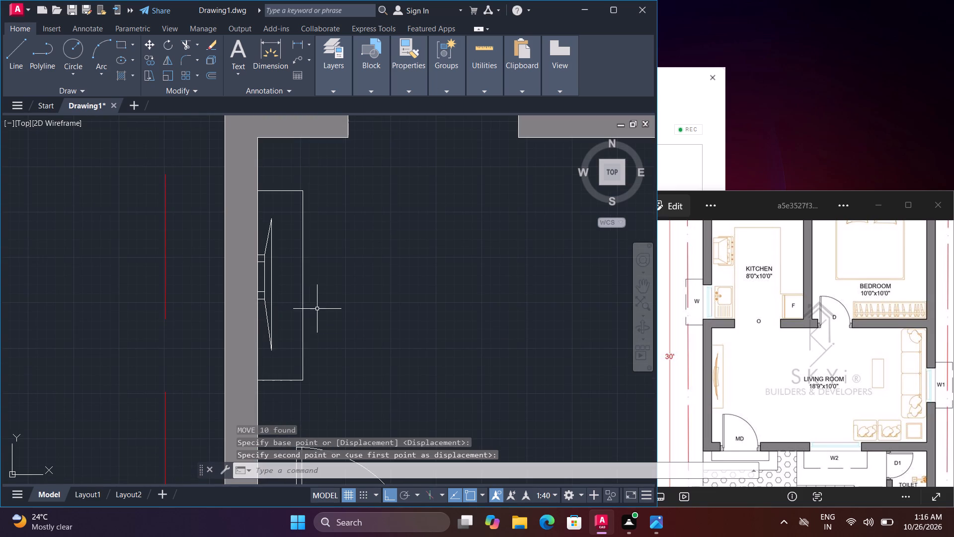
key("space")
scroll(370, 283, "down", 1)
key("space")
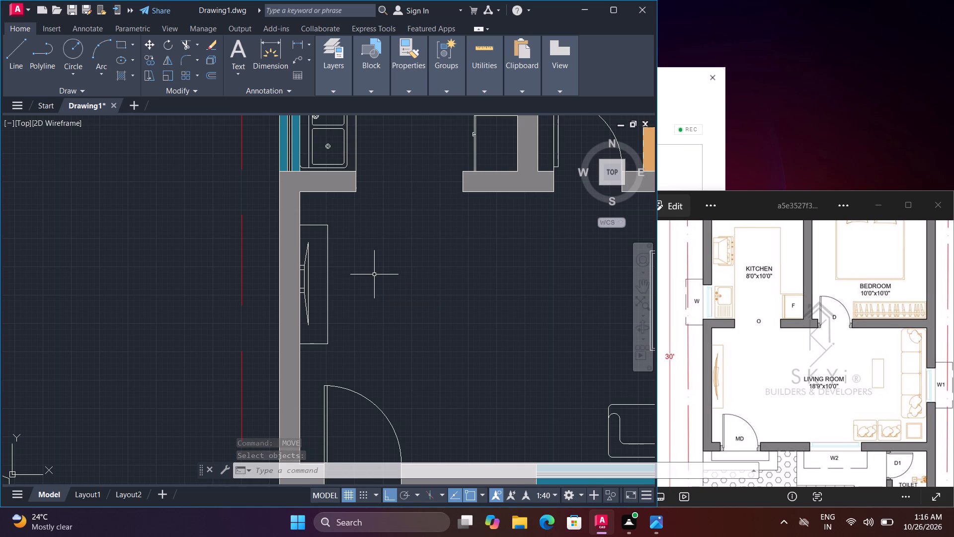
Examine the parking, staircase and toilet area south of the living room in the reference floor plan.
scroll(375, 274, "down", 2)
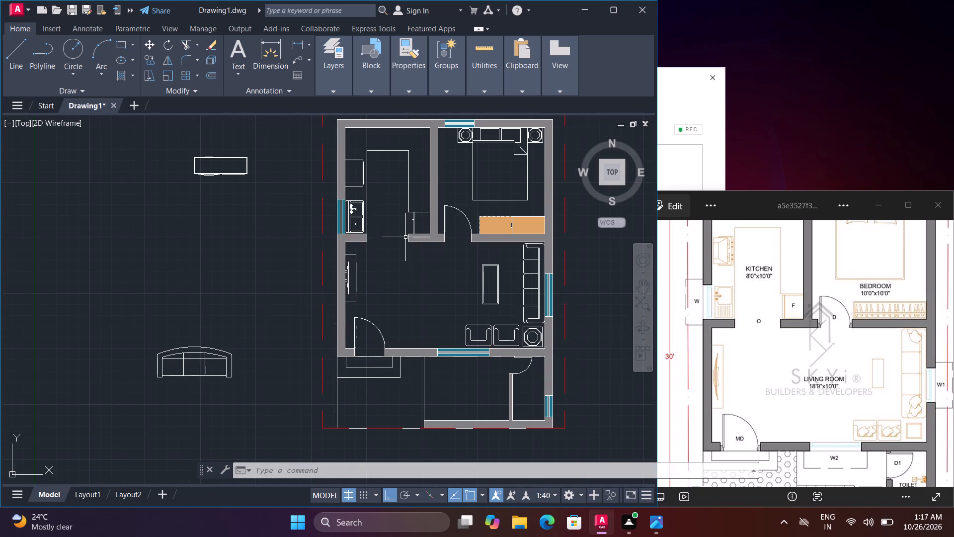
scroll(393, 231, "down", 1)
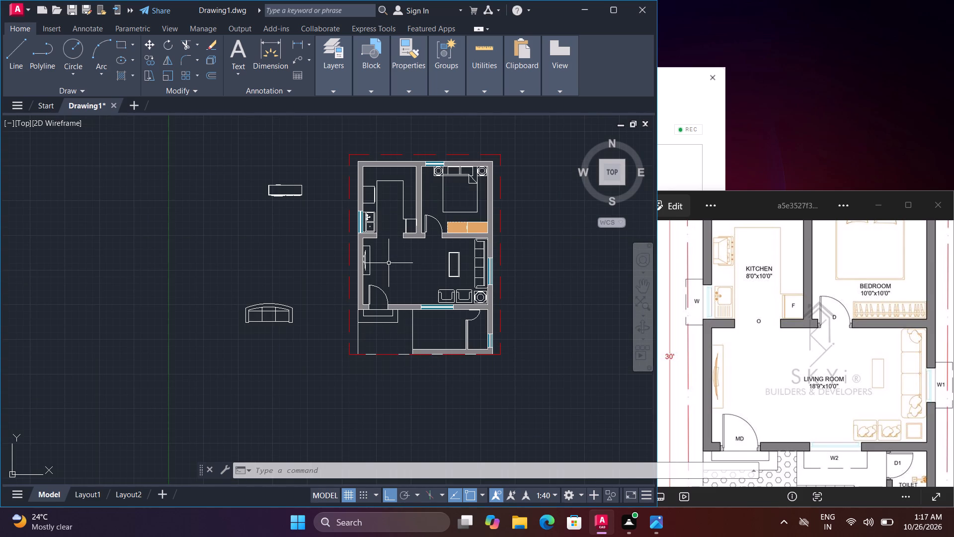
middle_click_drag(401, 265, 407, 266)
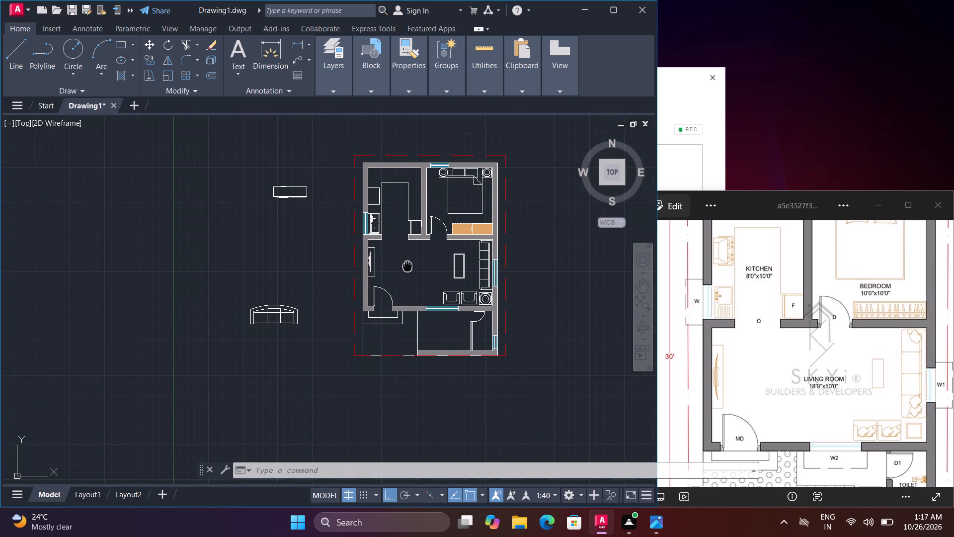
middle_click_drag(407, 266, 409, 267)
scroll(859, 429, "down", 1)
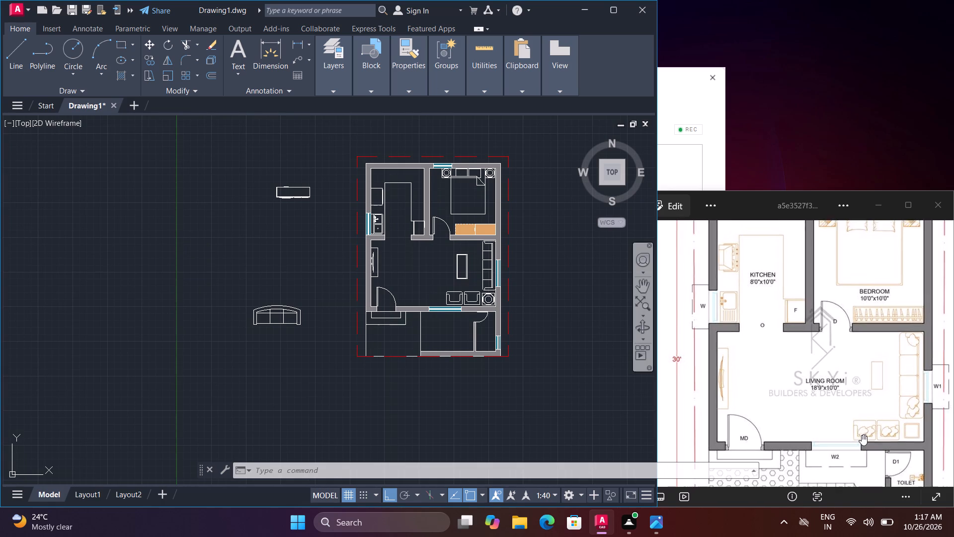
scroll(862, 435, "down", 4)
scroll(816, 474, "down", 5)
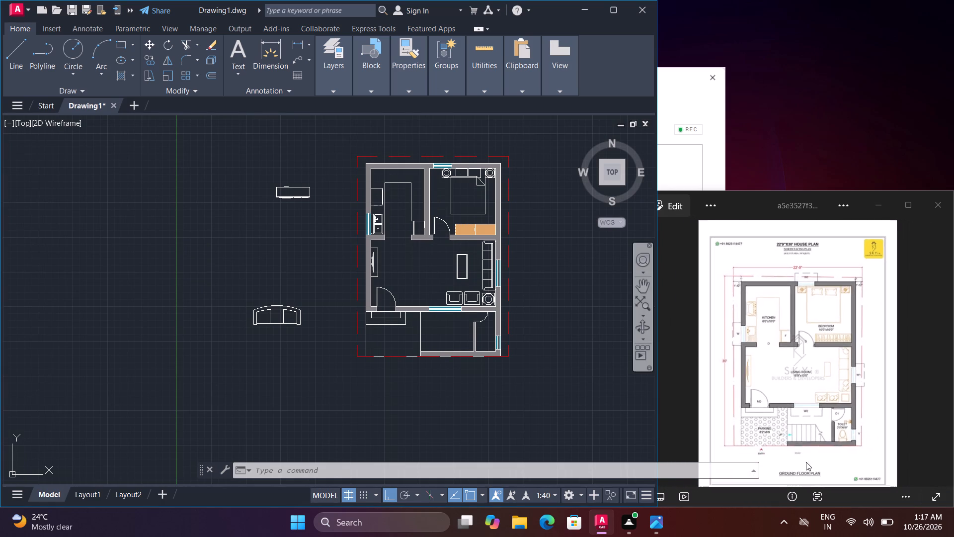
scroll(808, 427, "up", 11)
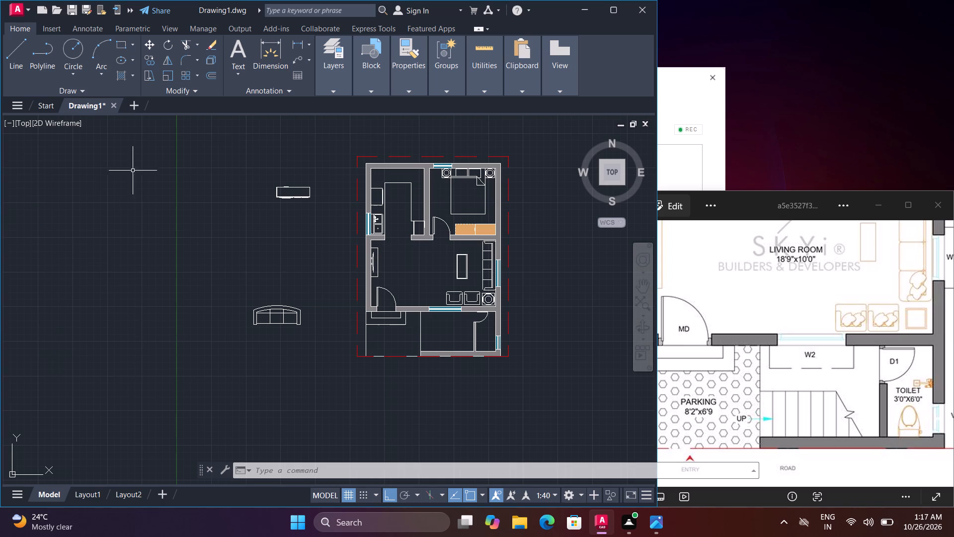
Draw the staircase's upper edge about 4'-10" long, running east from the vertical line on the stair area's west side.
left_click(13, 56)
scroll(457, 336, "up", 3)
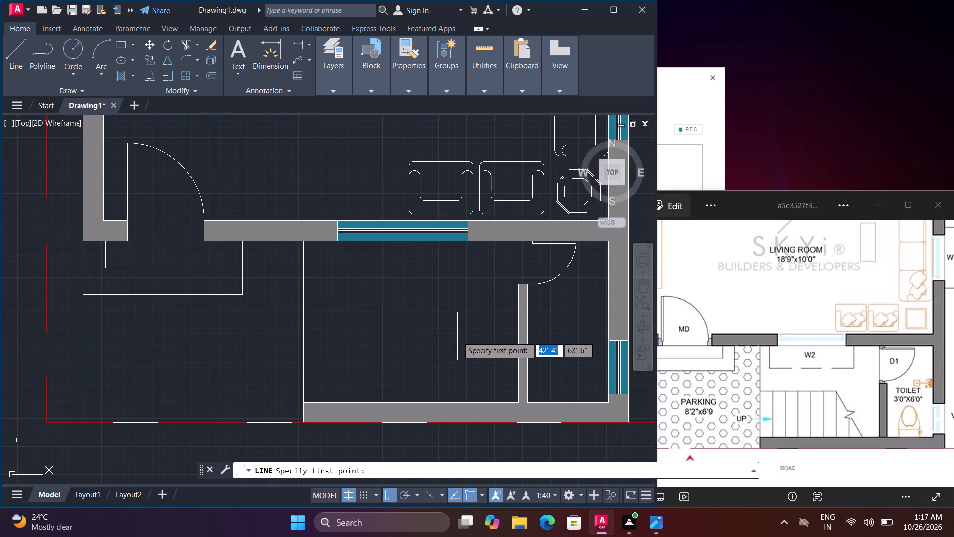
left_click(301, 313)
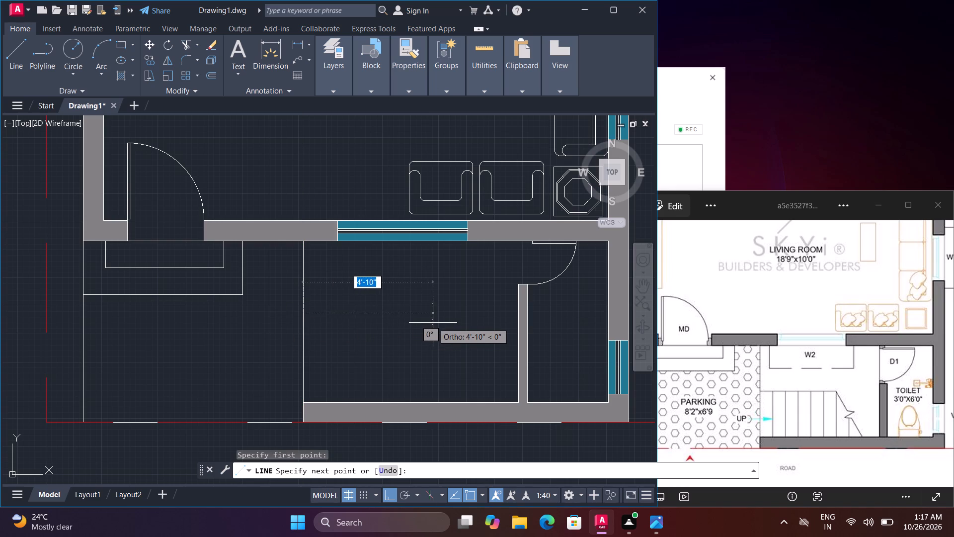
left_click(433, 323)
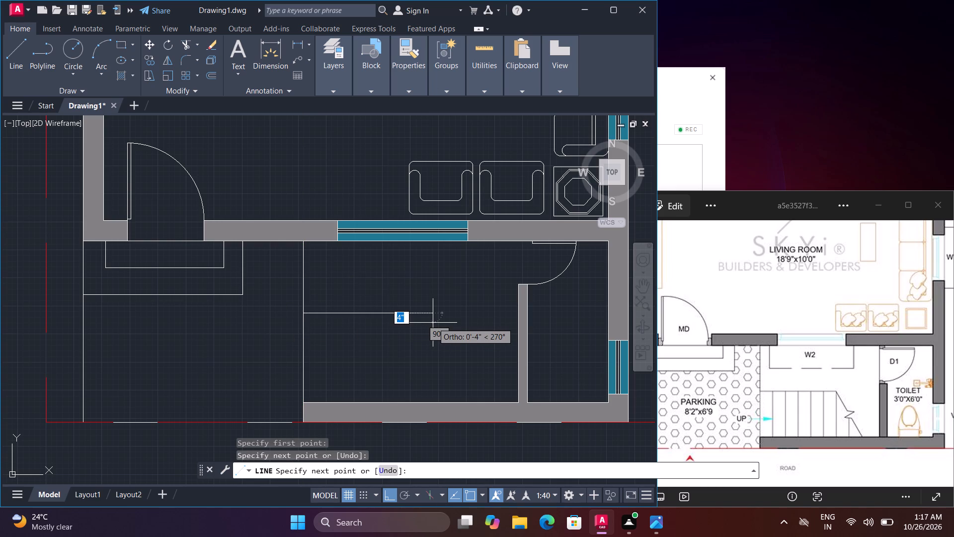
With Ortho off, continue the stair line southeast as a zigzag break line, ending just inside the south wall.
key("F8")
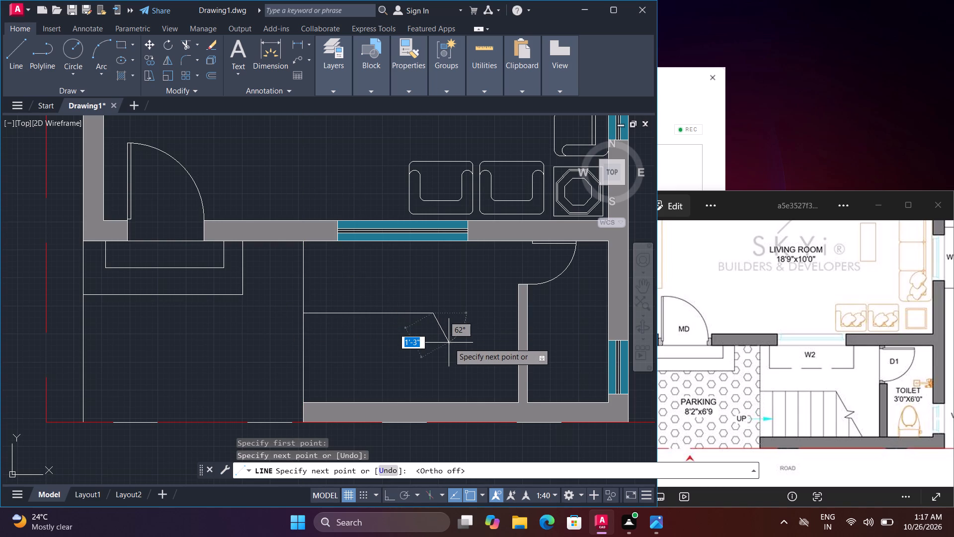
left_click(452, 349)
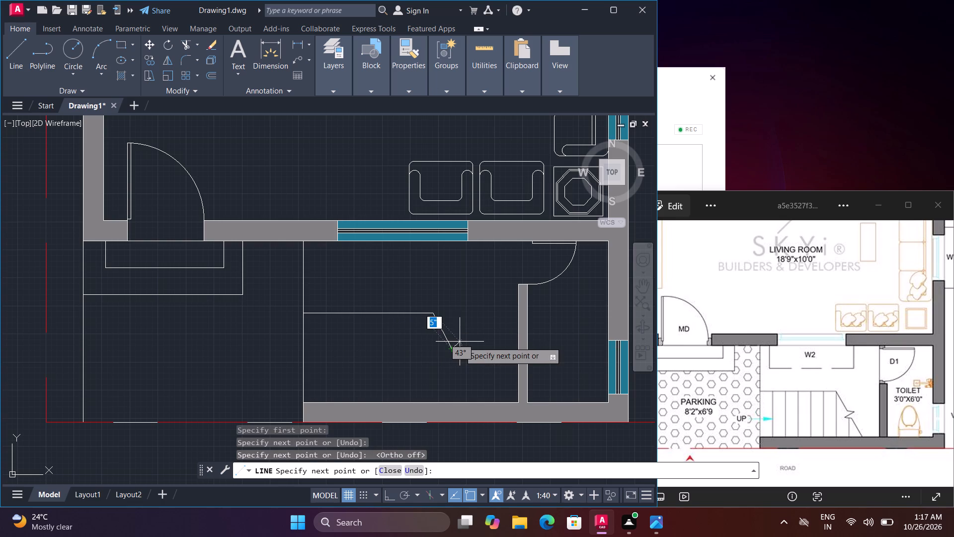
scroll(460, 342, "up", 2)
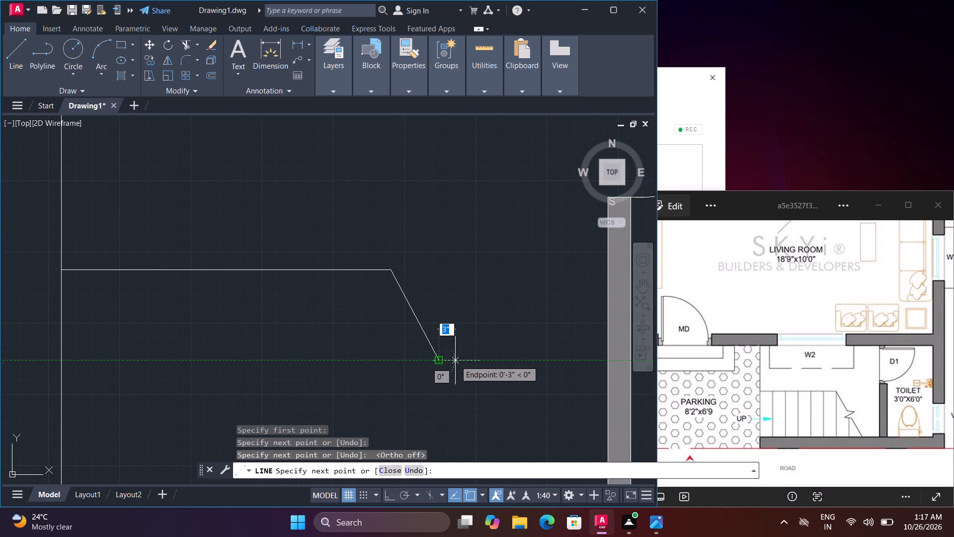
left_click(459, 361)
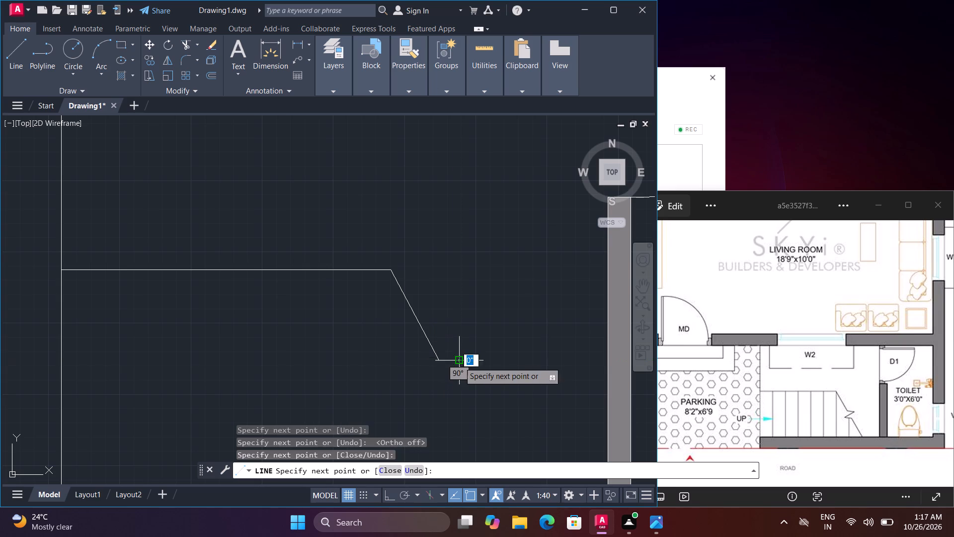
left_click(426, 380)
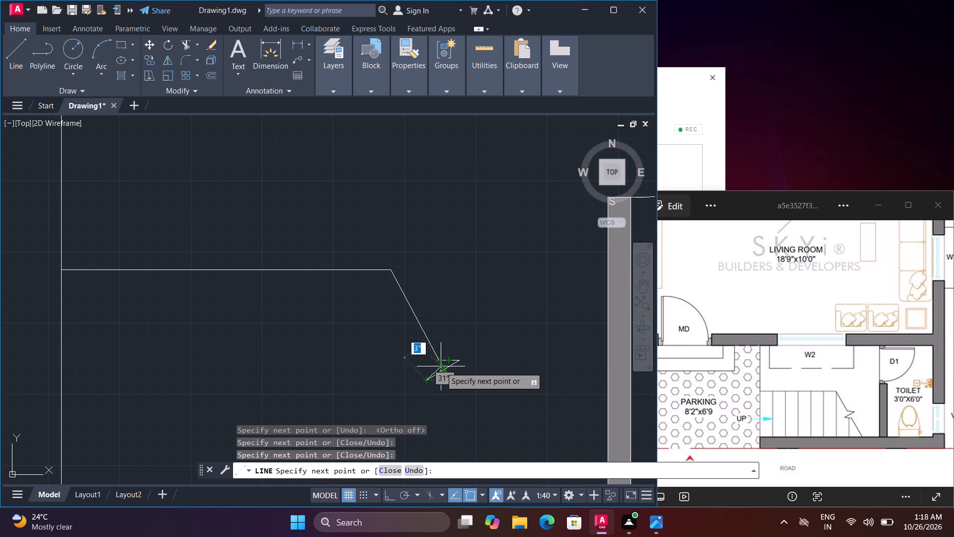
left_click(458, 403)
middle_click_drag(484, 434, 432, 337)
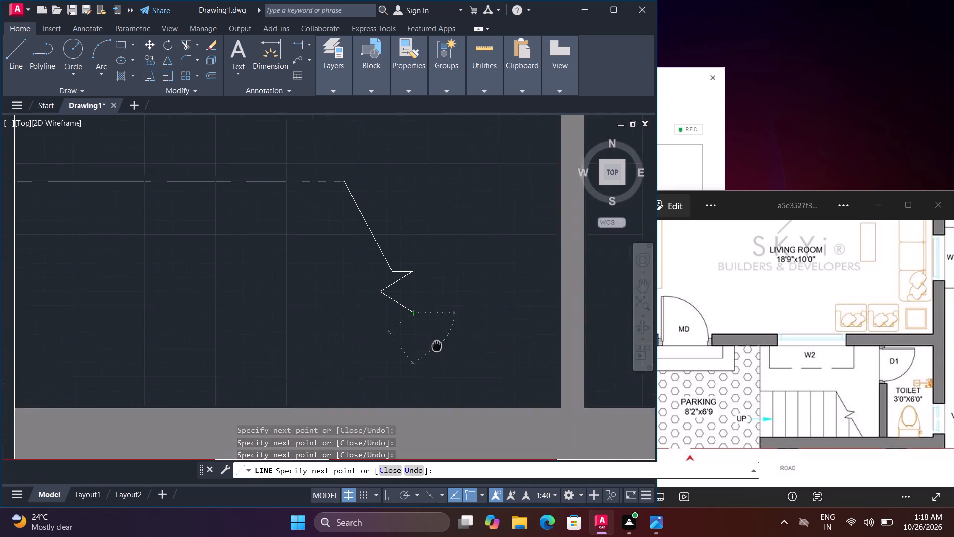
middle_click_drag(432, 337, 426, 327)
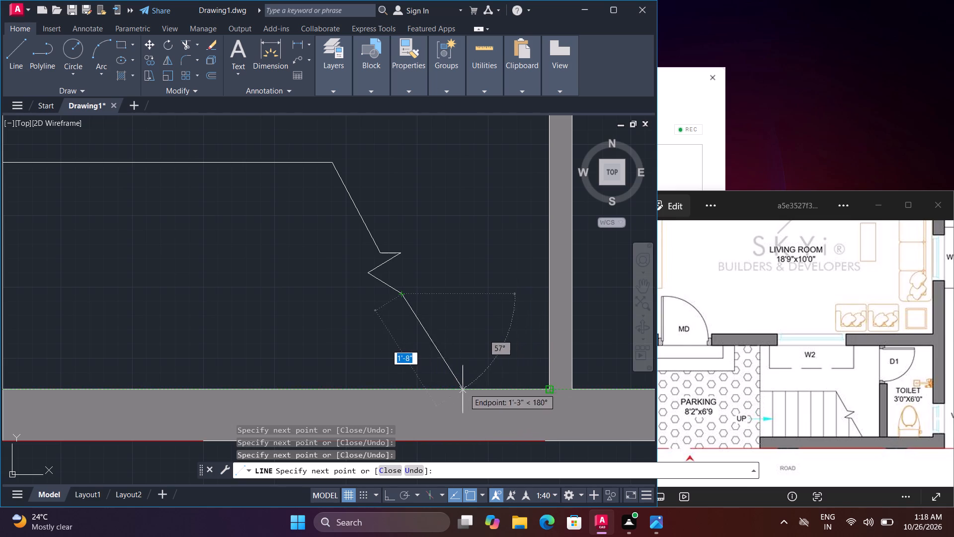
left_click(445, 397)
key("space")
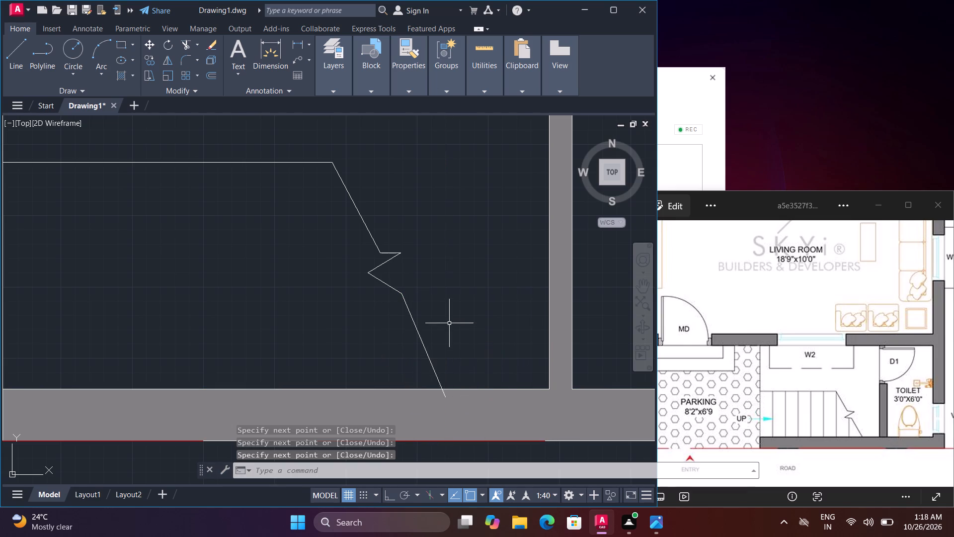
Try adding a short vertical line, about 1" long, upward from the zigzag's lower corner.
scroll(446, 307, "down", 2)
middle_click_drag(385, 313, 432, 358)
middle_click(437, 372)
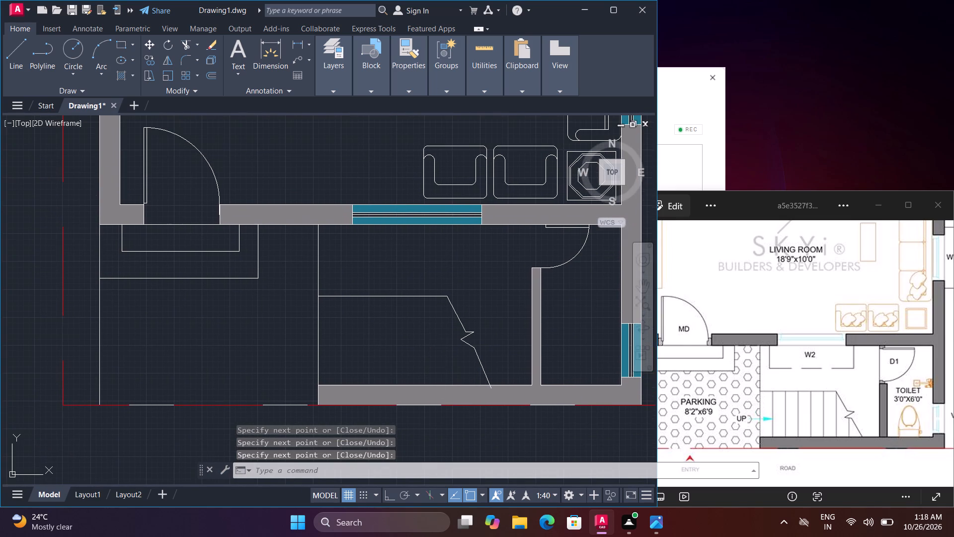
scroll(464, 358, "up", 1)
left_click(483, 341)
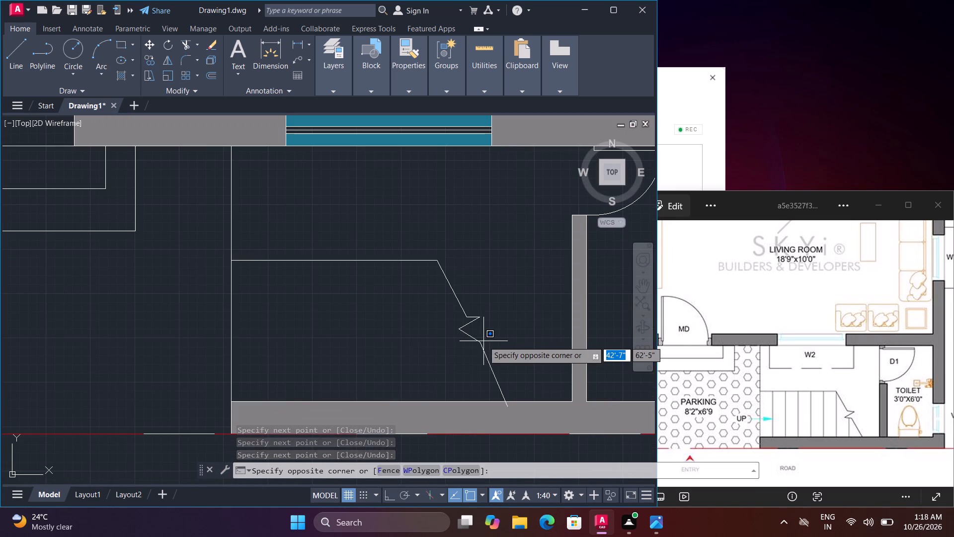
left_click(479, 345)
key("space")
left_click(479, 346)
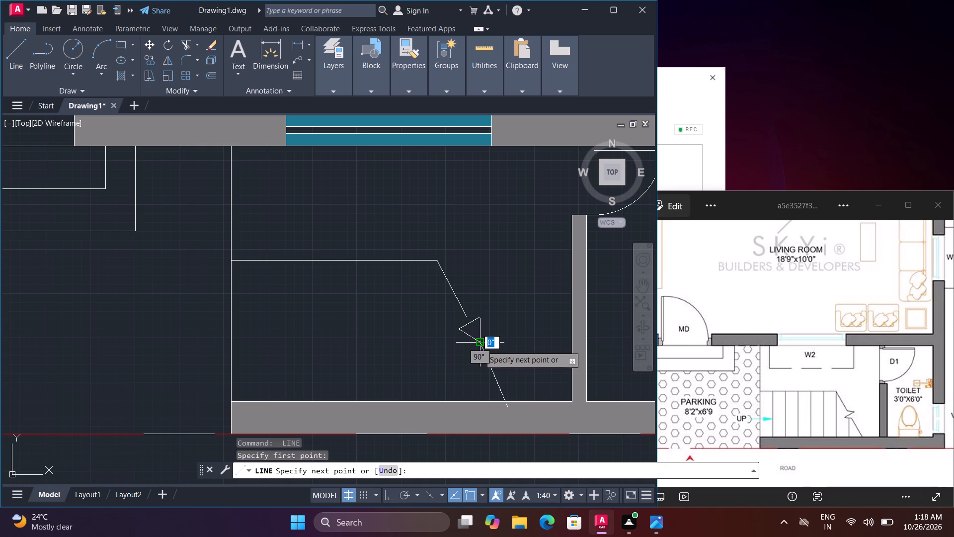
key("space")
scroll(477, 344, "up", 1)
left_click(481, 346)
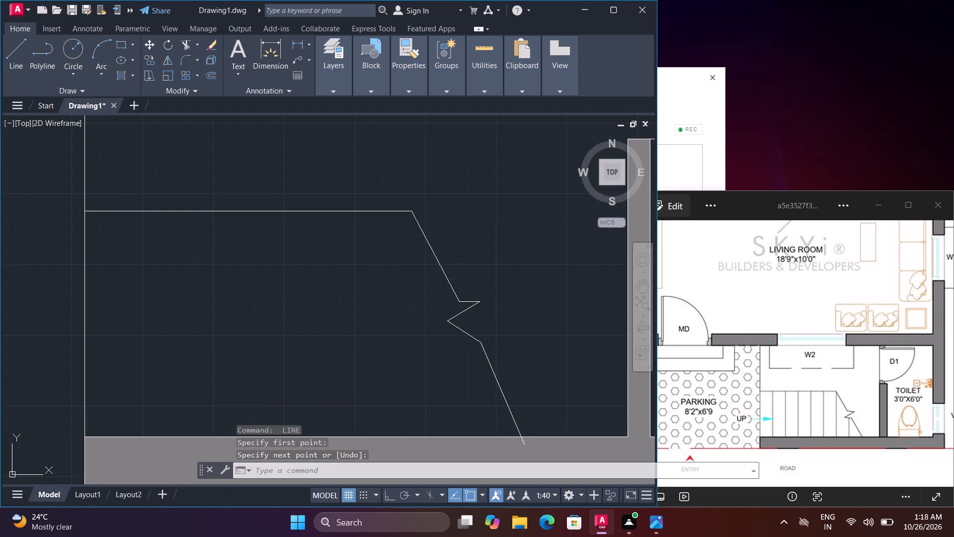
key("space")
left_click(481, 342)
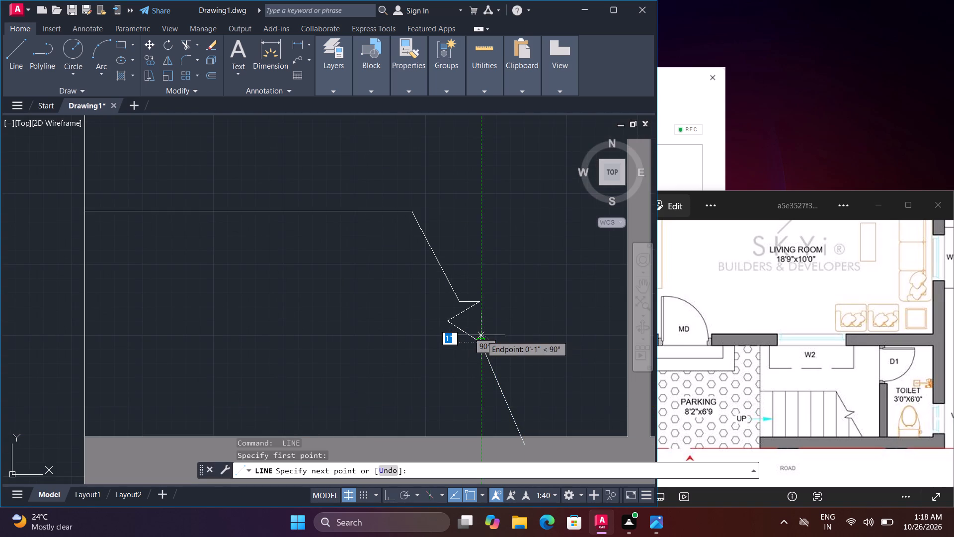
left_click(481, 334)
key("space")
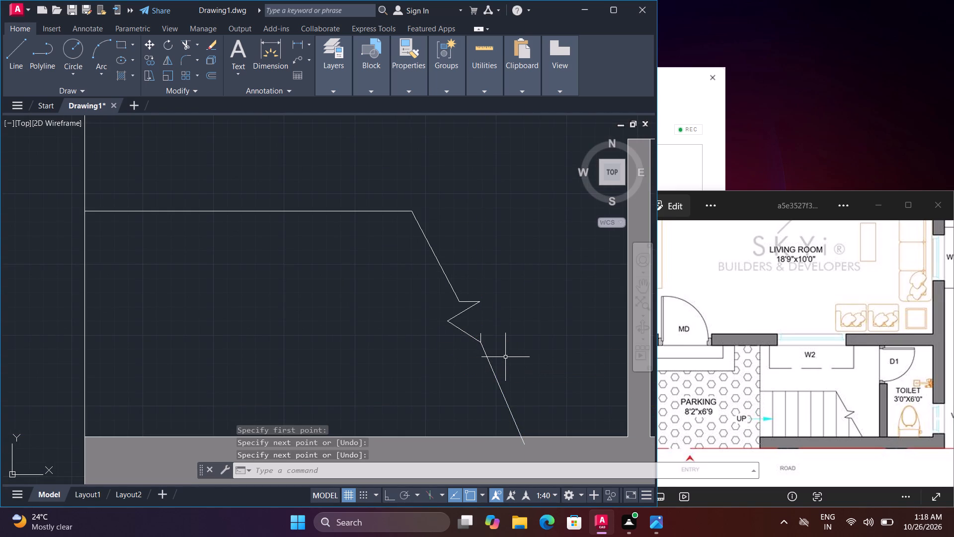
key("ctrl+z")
Stretch the shared corner of the break line's last two segments slightly north.
scroll(473, 341, "up", 1)
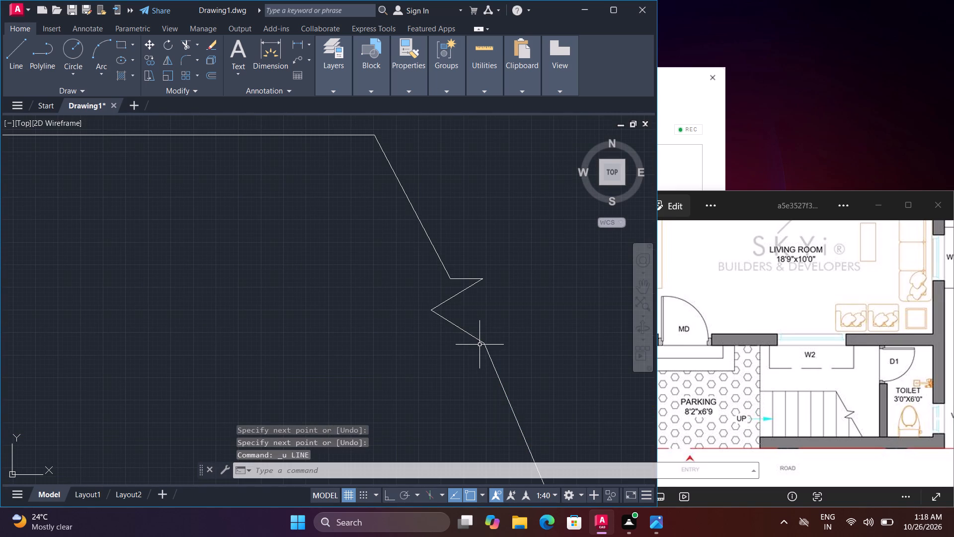
left_click(484, 344)
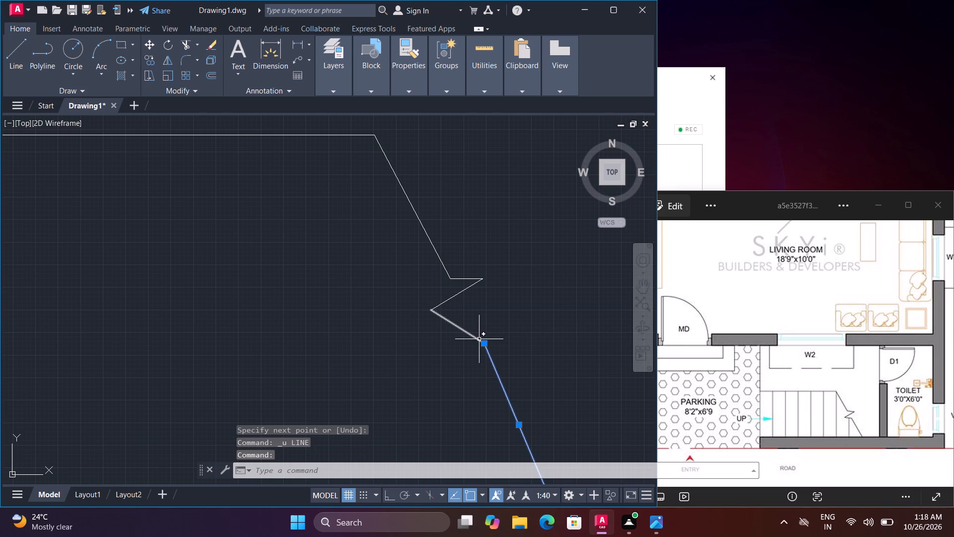
left_click(477, 339)
left_click(484, 344)
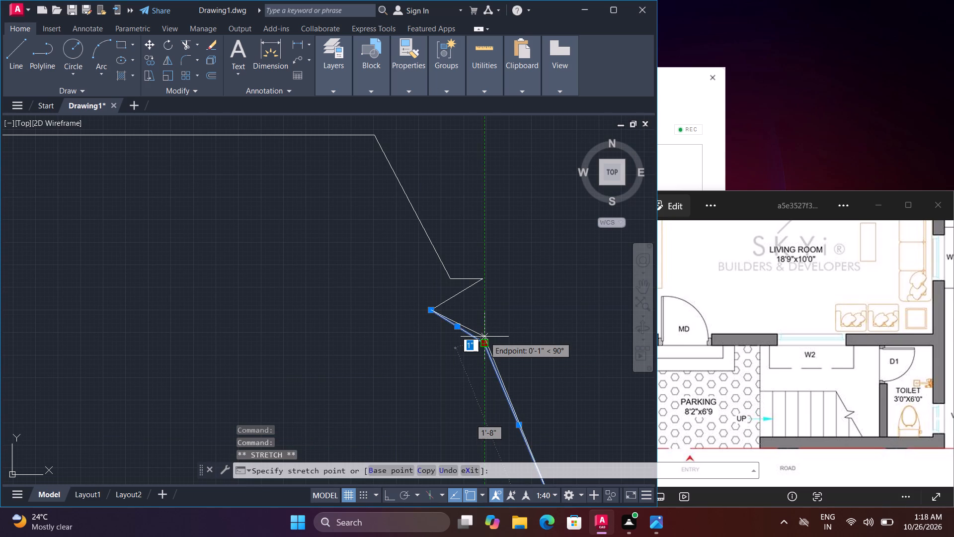
left_click(485, 331)
scroll(489, 334, "down", 1)
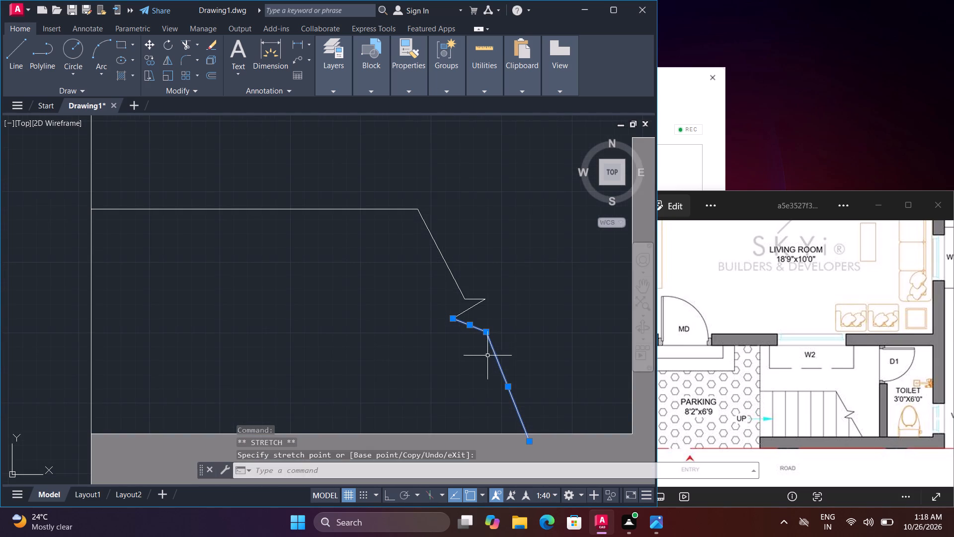
key("space")
Trim the end of the break line that extends past the south wall's inner face.
scroll(465, 378, "down", 1)
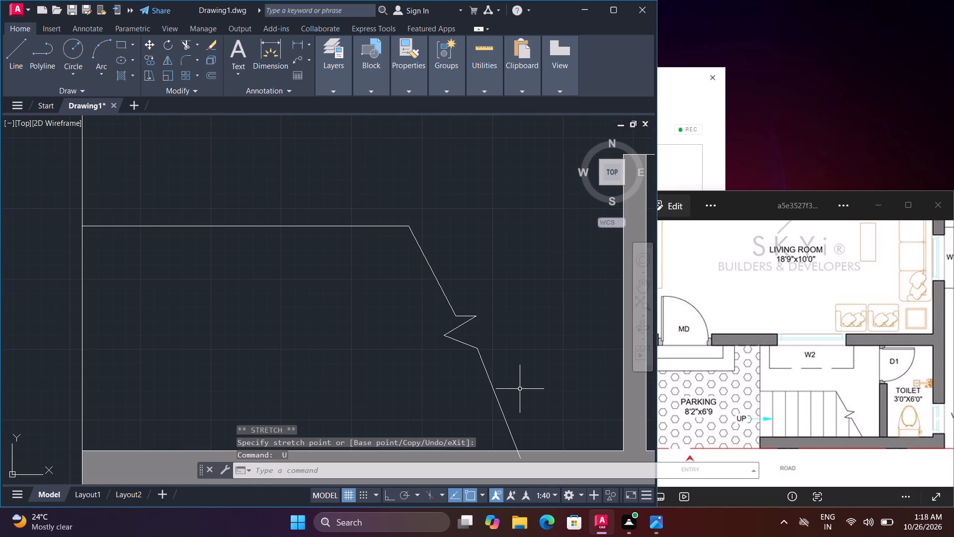
middle_click_drag(518, 383, 490, 297)
middle_click(489, 296)
type("tr")
key("space")
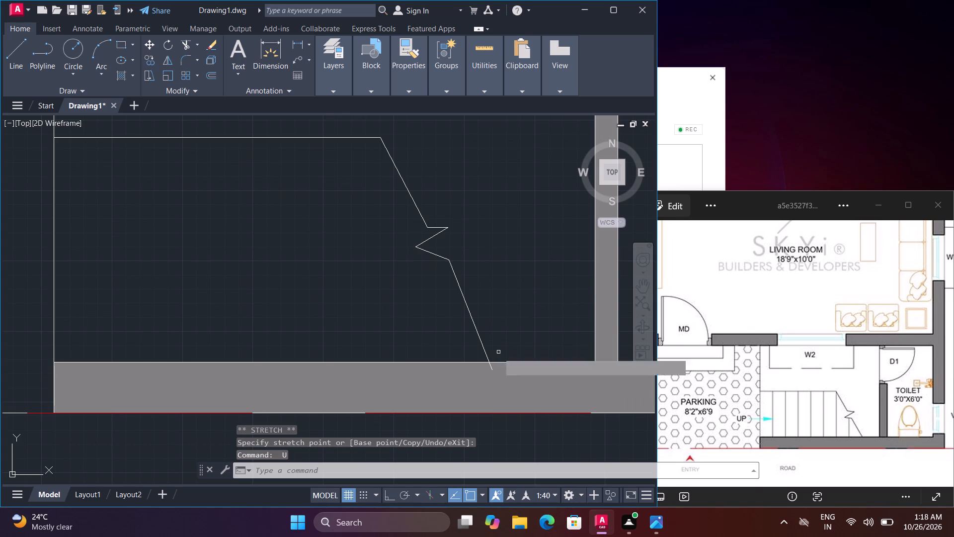
left_click(491, 369)
scroll(492, 342, "down", 2)
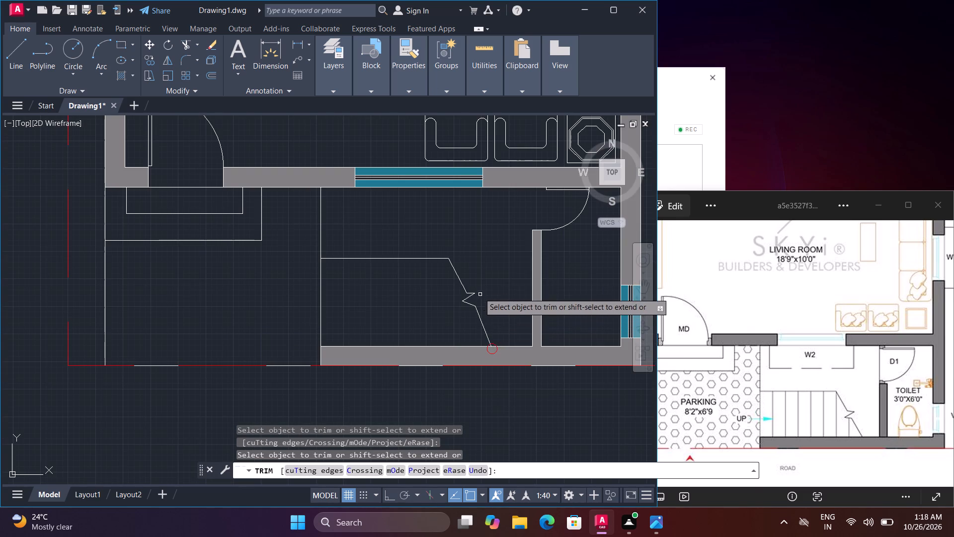
Draw the first tread, running 1' east from the stair's northwest corner and, with Ortho on, south to the wall's inner face.
middle_click_drag(402, 315, 458, 364)
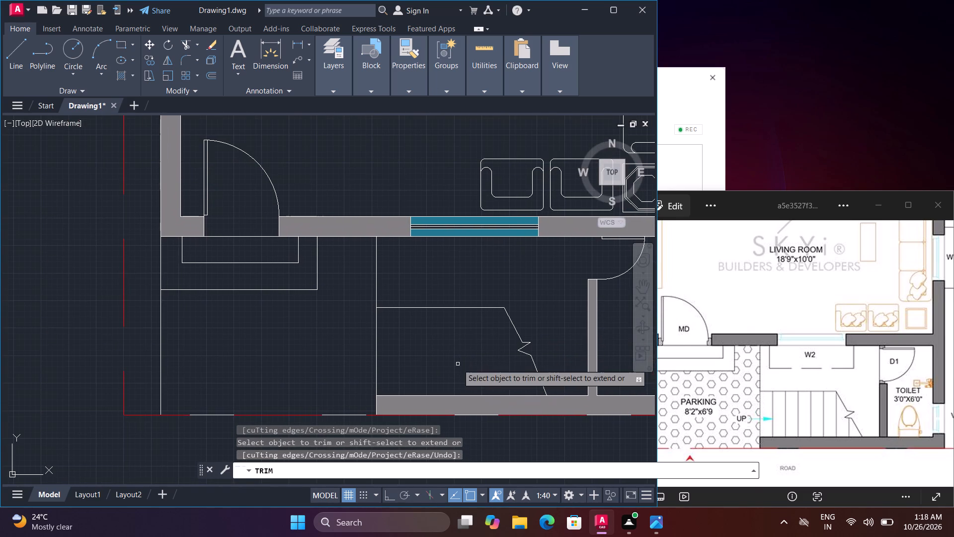
key("space")
type("l")
key("space")
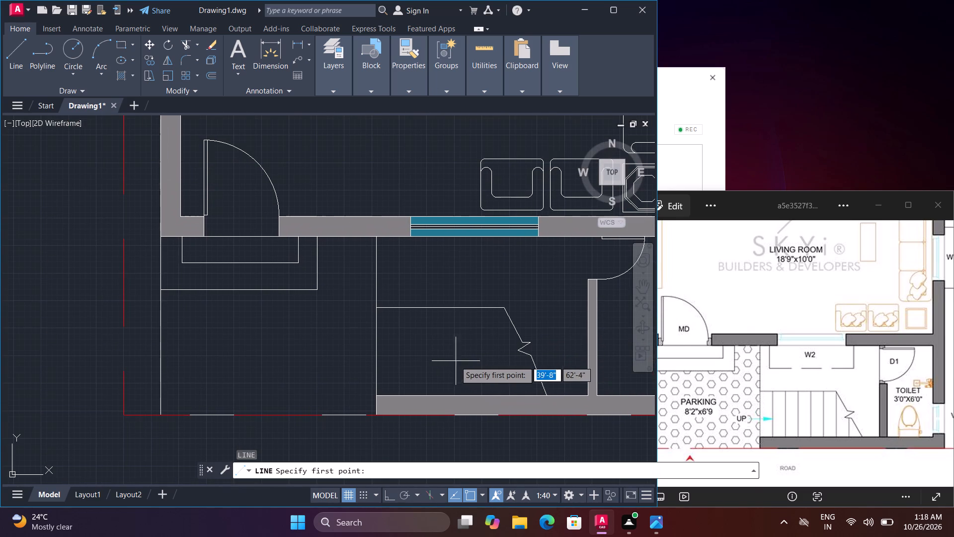
left_click(375, 309)
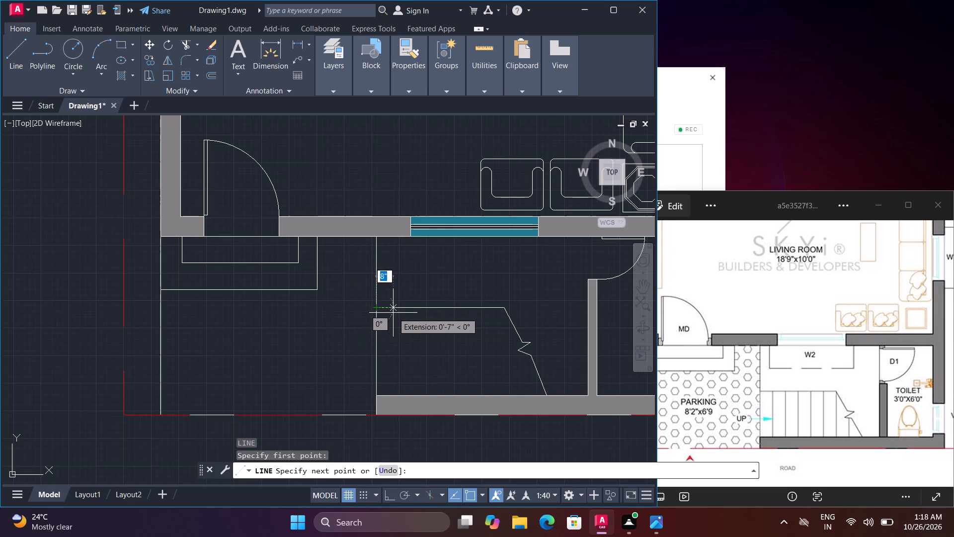
key("1")
key("apostrophe")
key("Return")
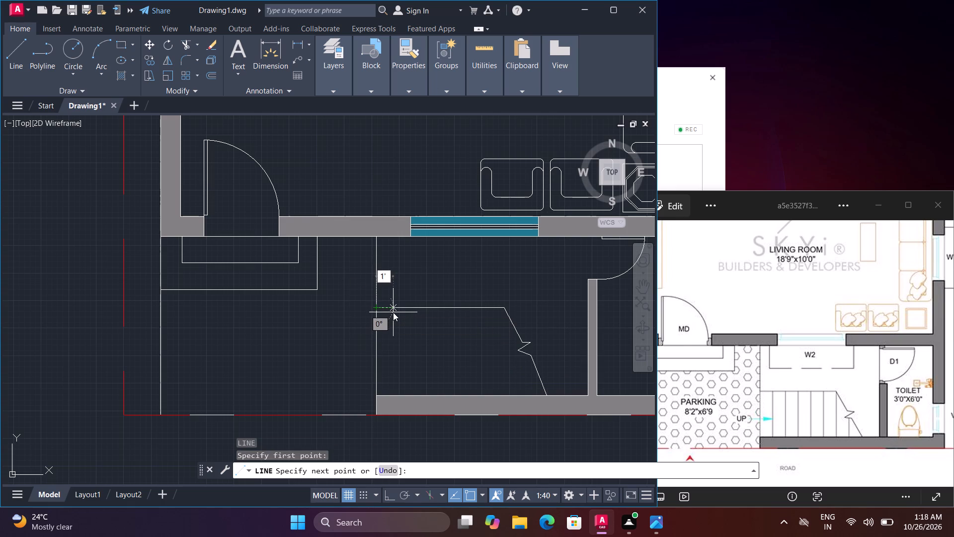
key("F8")
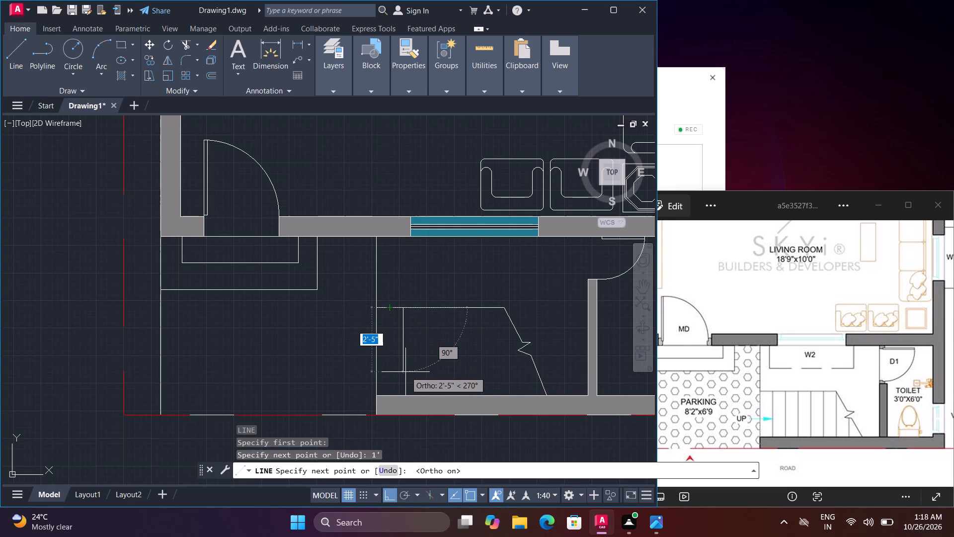
scroll(405, 389, "up", 2)
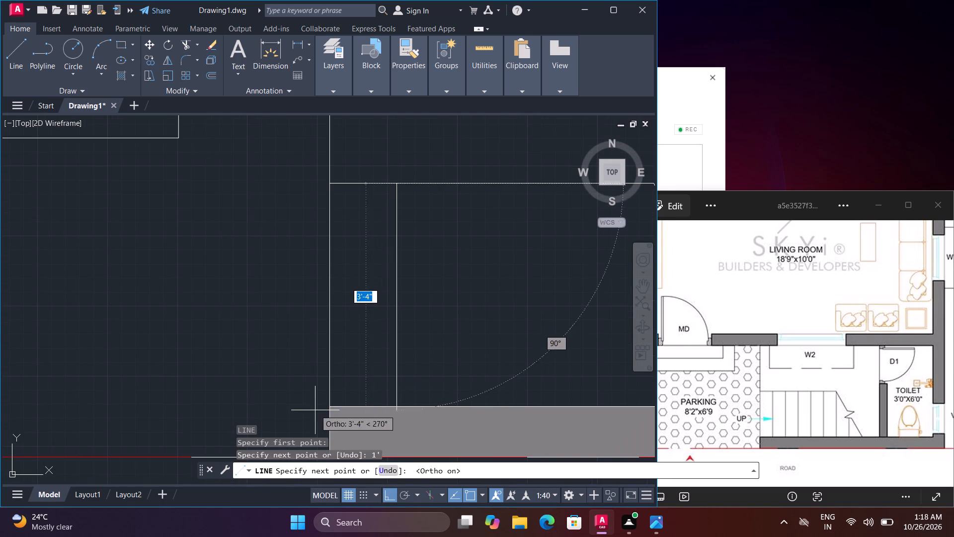
left_click(397, 409)
key("n")
scroll(410, 390, "down", 3)
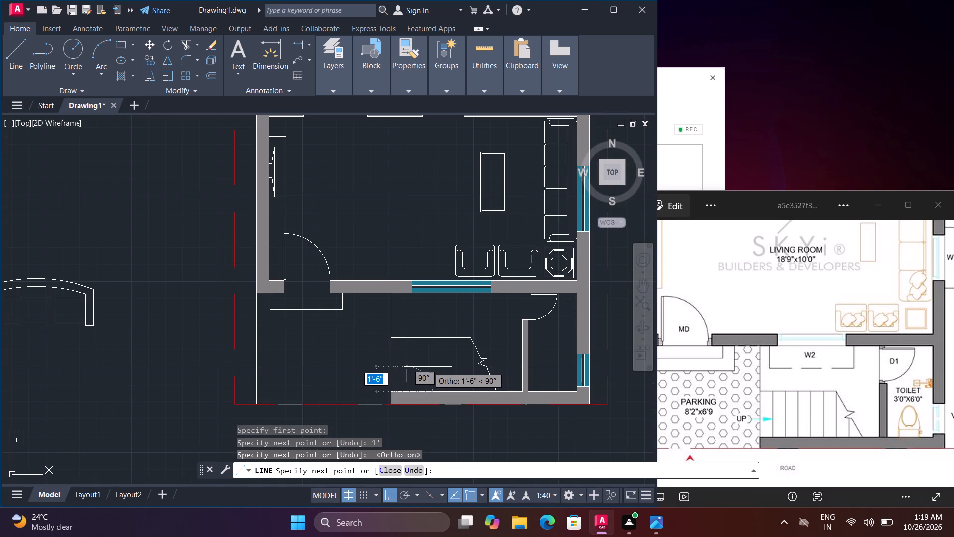
key("o")
key("space")
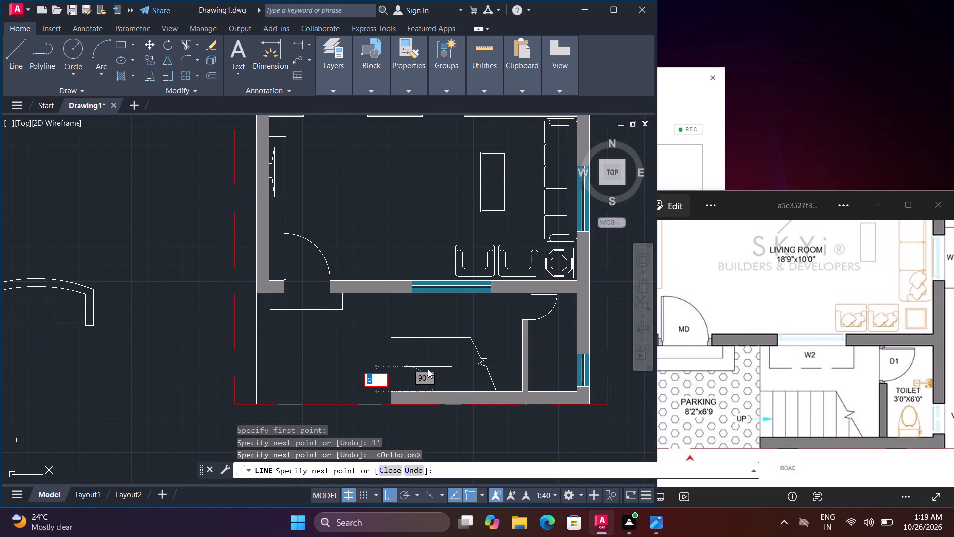
key("Escape")
key("Escape")
key("Escape")
Offset the first tread line 1' to the east using the Through option.
key("o")
key("space")
key("t")
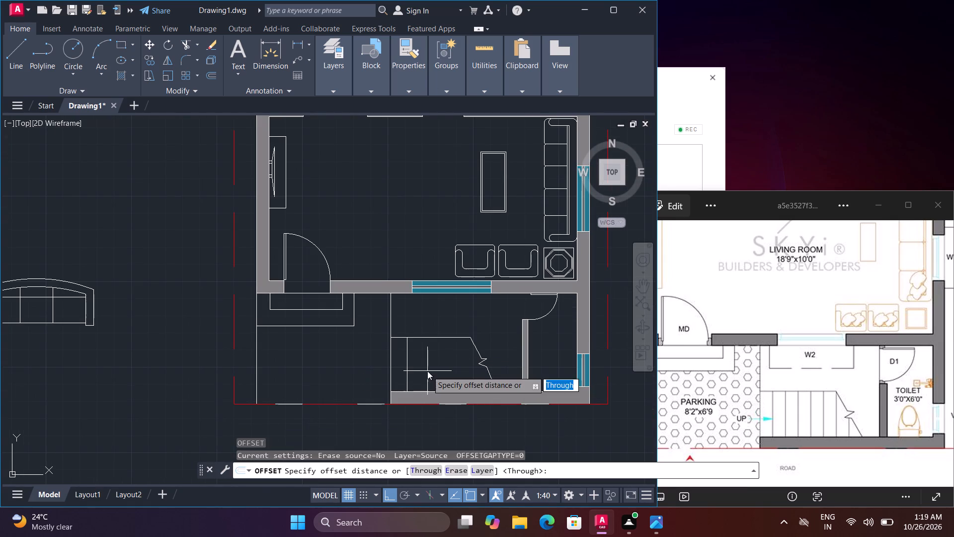
key("space")
left_click(407, 362)
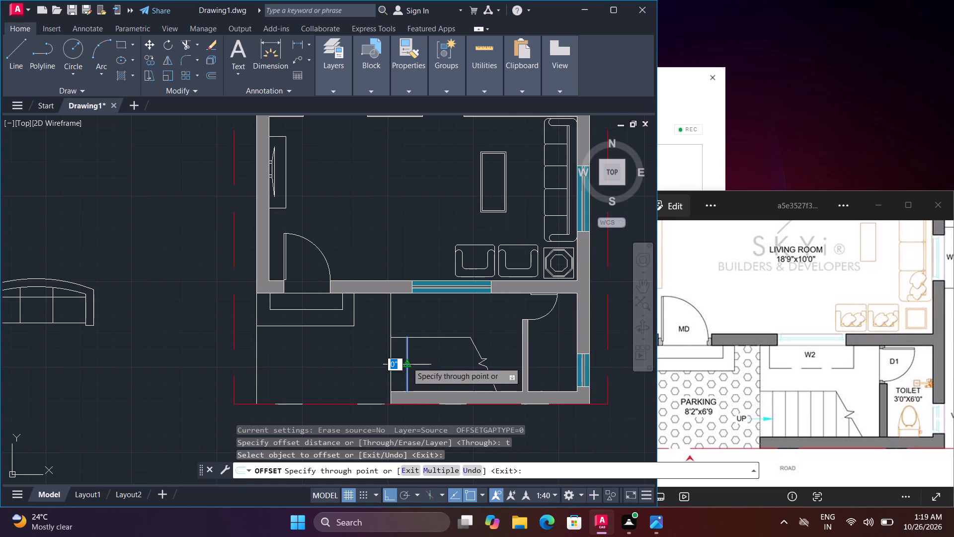
key("1")
key("apostrophe")
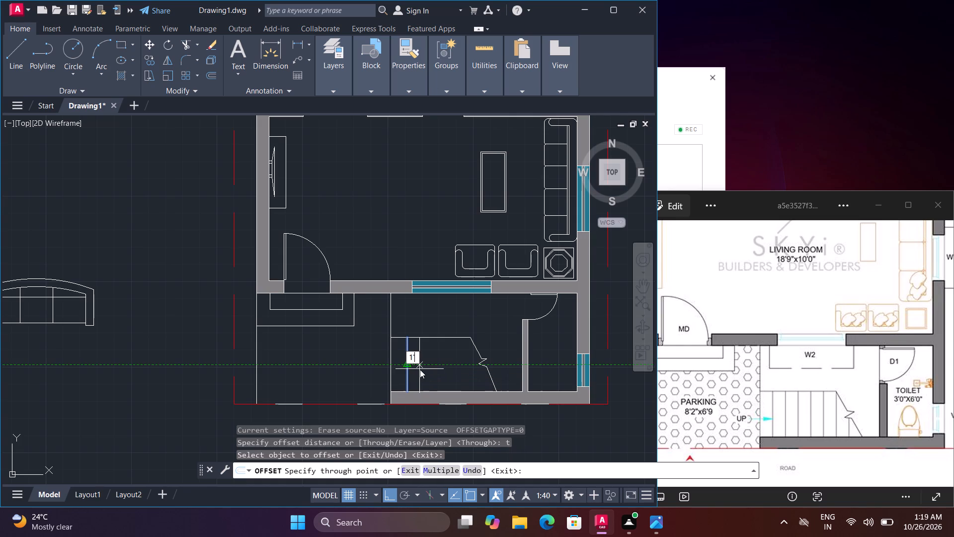
key("Return")
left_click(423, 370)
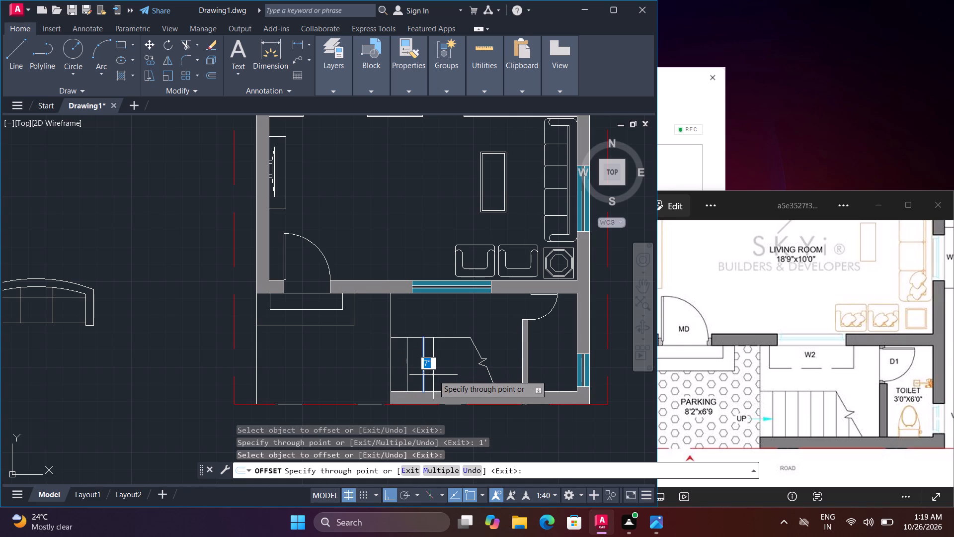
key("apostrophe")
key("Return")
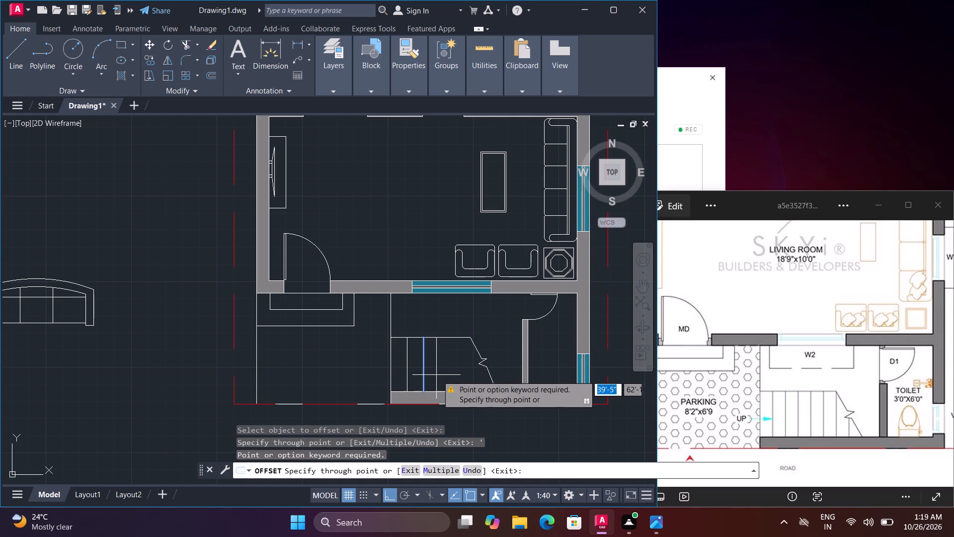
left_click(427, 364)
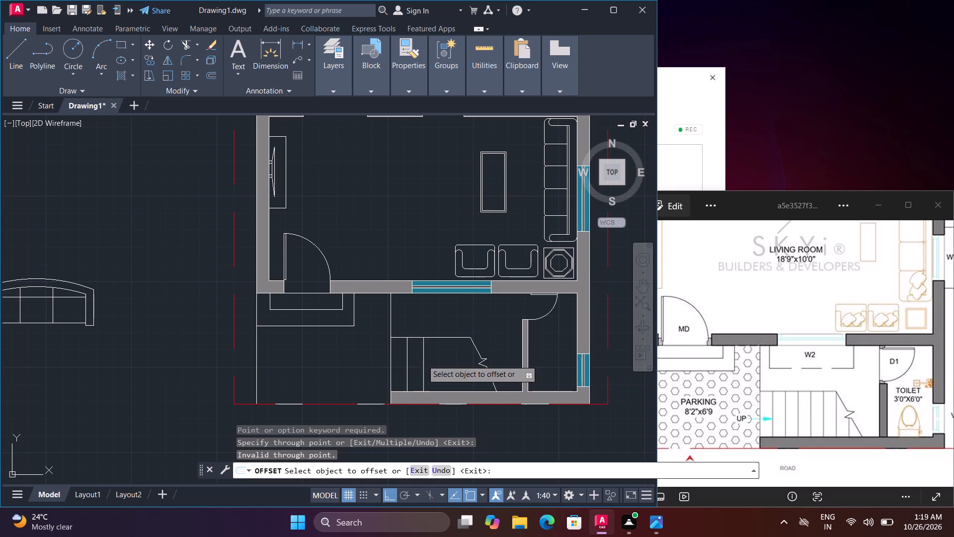
Offset each newest tread 1' to the east, four more times, continuing the flight past the break line.
left_click(422, 360)
key("1")
key("apostrophe")
key("Return")
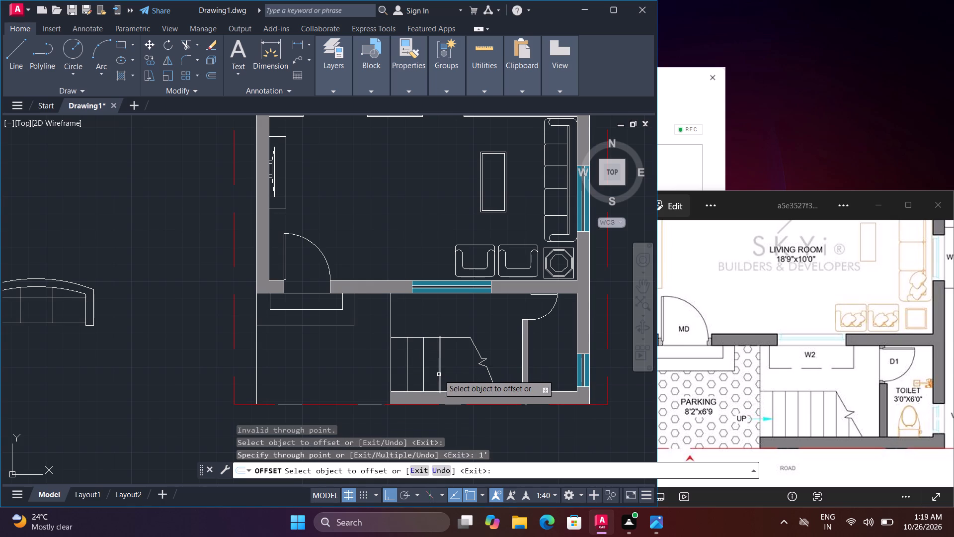
left_click(439, 378)
type("1'")
key("Return")
left_click(456, 382)
type("1'")
key("Return")
left_click(472, 380)
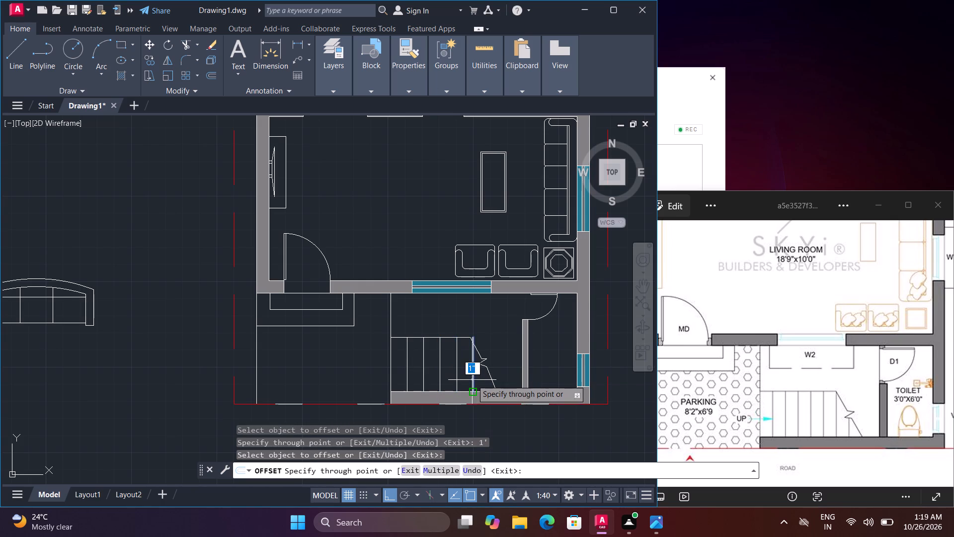
type("1'")
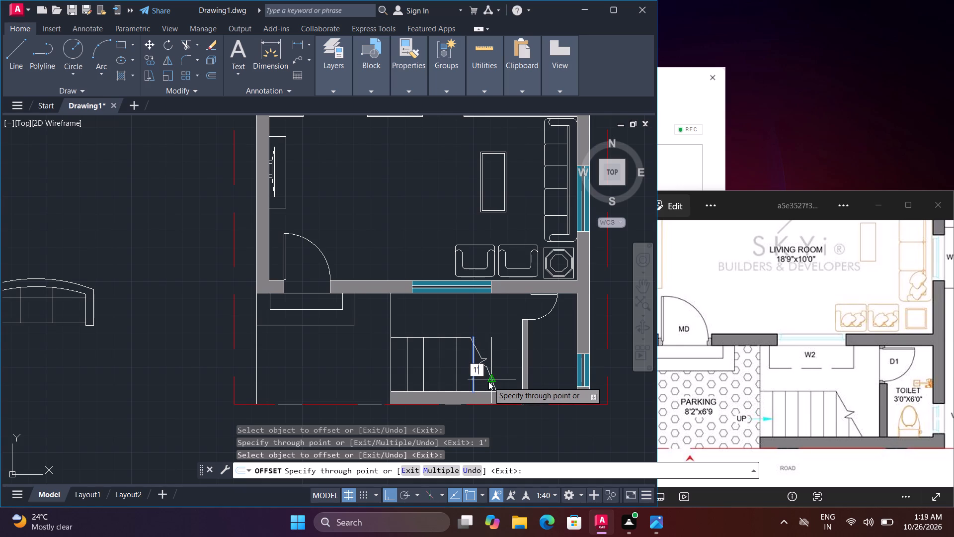
key("Return")
scroll(479, 365, "up", 2)
key("space")
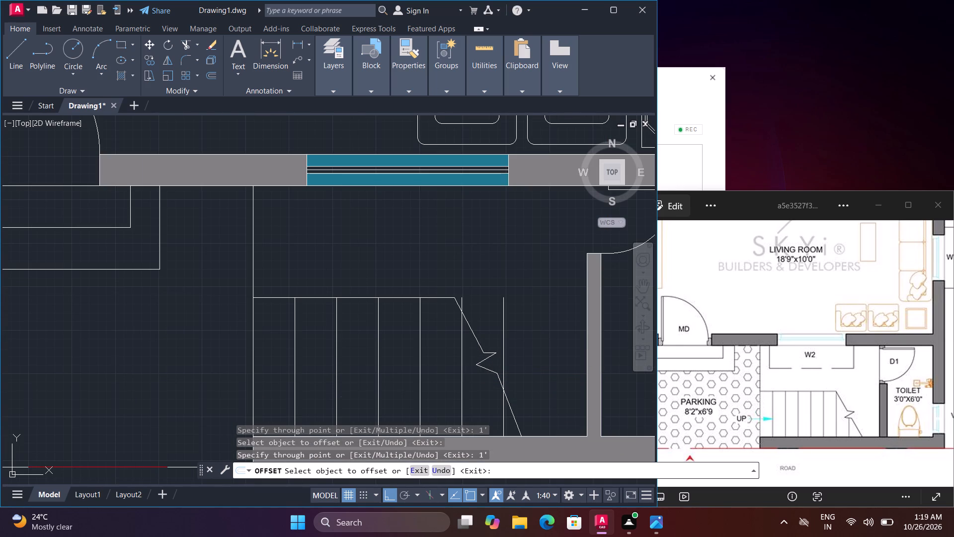
Trim the parts of the last two treads that project beyond the zigzag break line.
type("tr")
key("space")
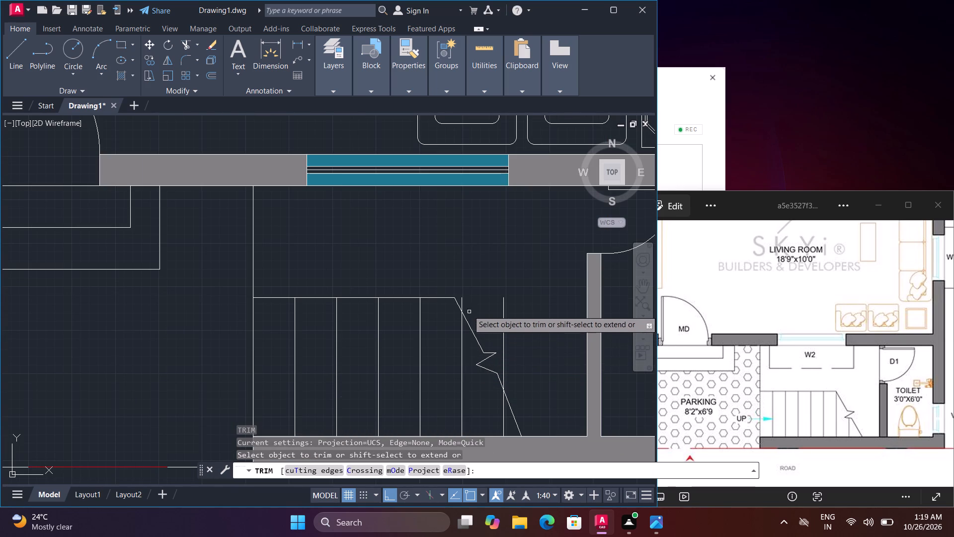
left_click(461, 300)
left_click(497, 326)
left_click(519, 353)
scroll(521, 358, "down", 1)
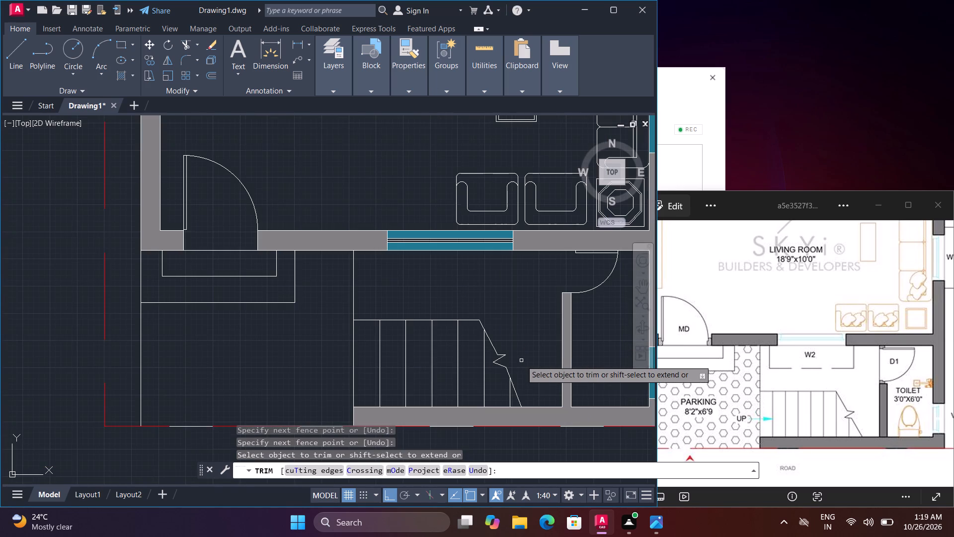
scroll(528, 373, "down", 1)
scroll(525, 375, "up", 1)
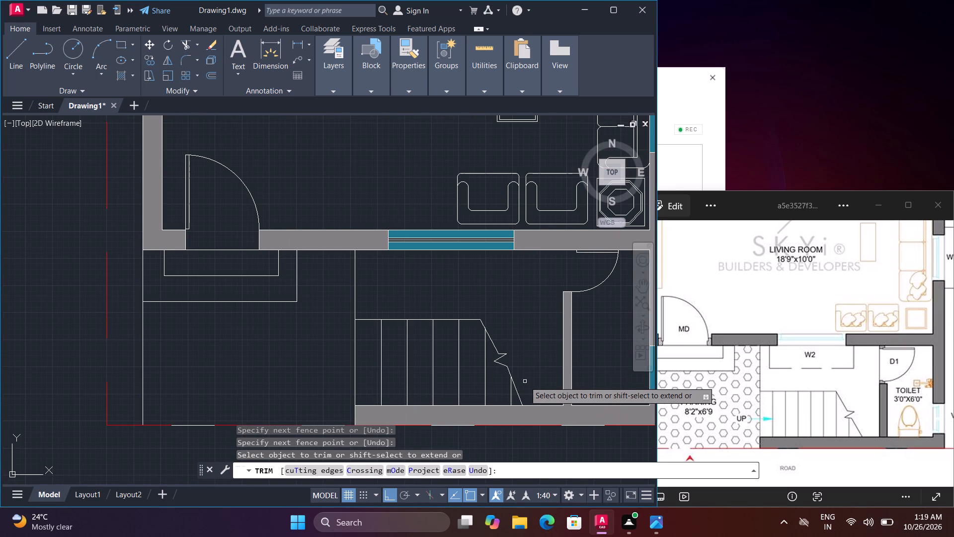
key("m")
key("Escape")
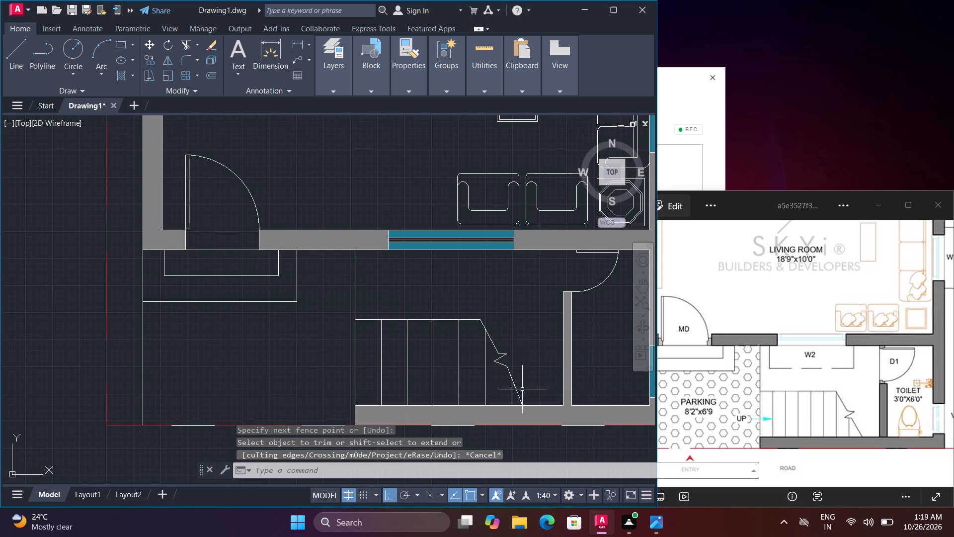
Move the short easternmost tread slightly west, keeping it on the south wall's inner face.
type("m")
key("space")
left_click(511, 397)
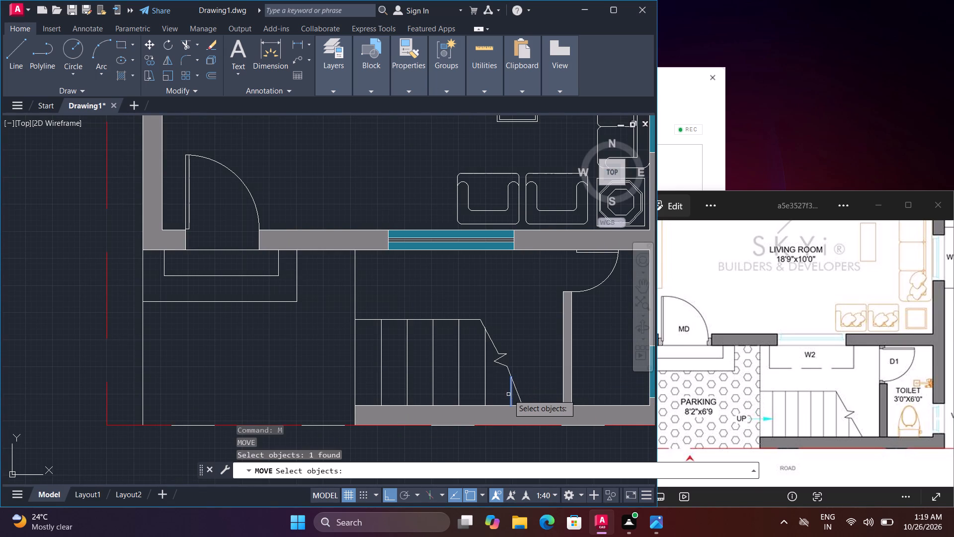
key("space")
left_click(508, 394)
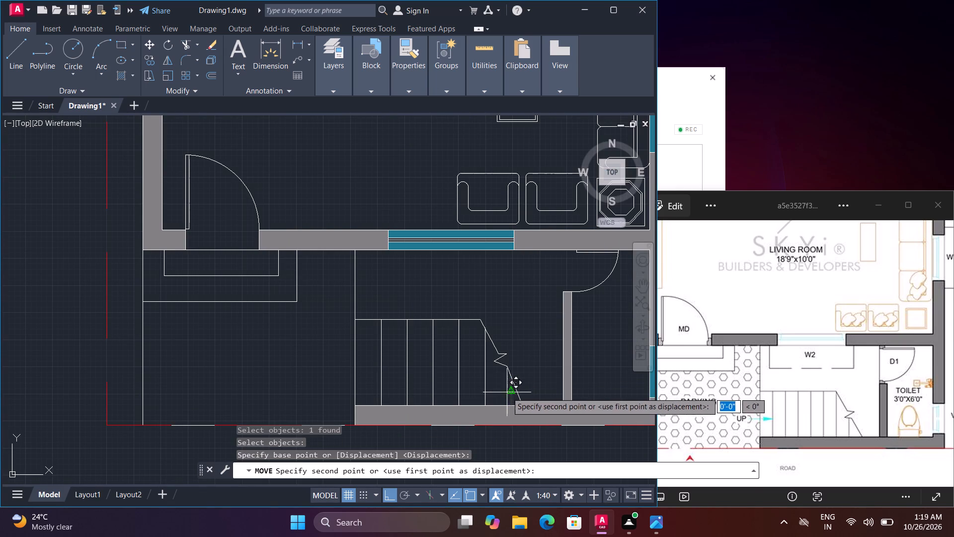
left_click(500, 390)
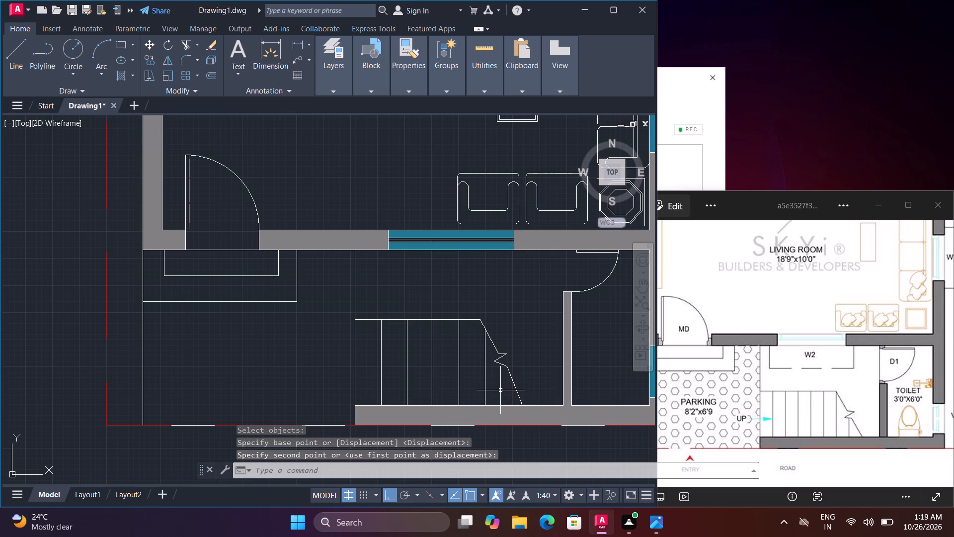
Extend the moved tread's upper end to meet the break line.
scroll(511, 387, "up", 1)
type("ex")
key("space")
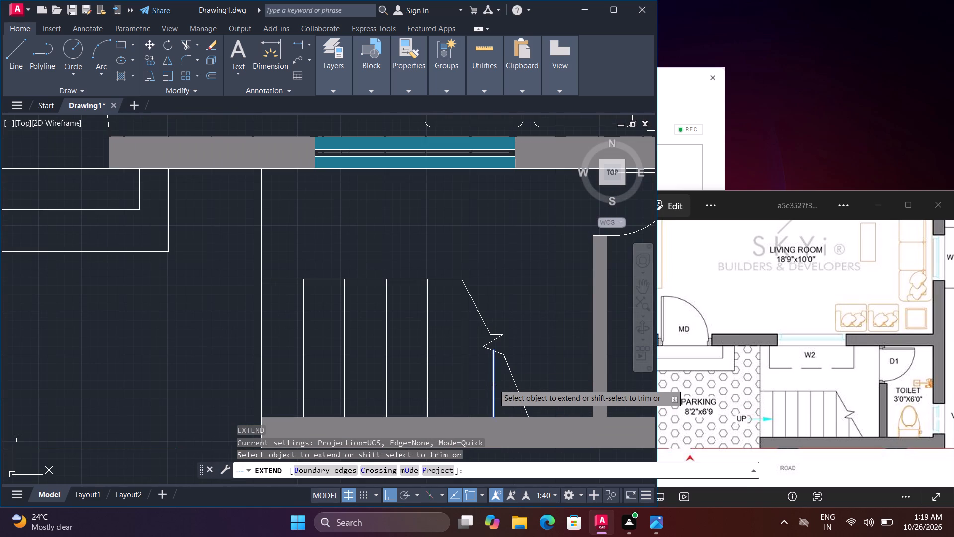
left_click(493, 384)
scroll(496, 384, "down", 1)
key("space")
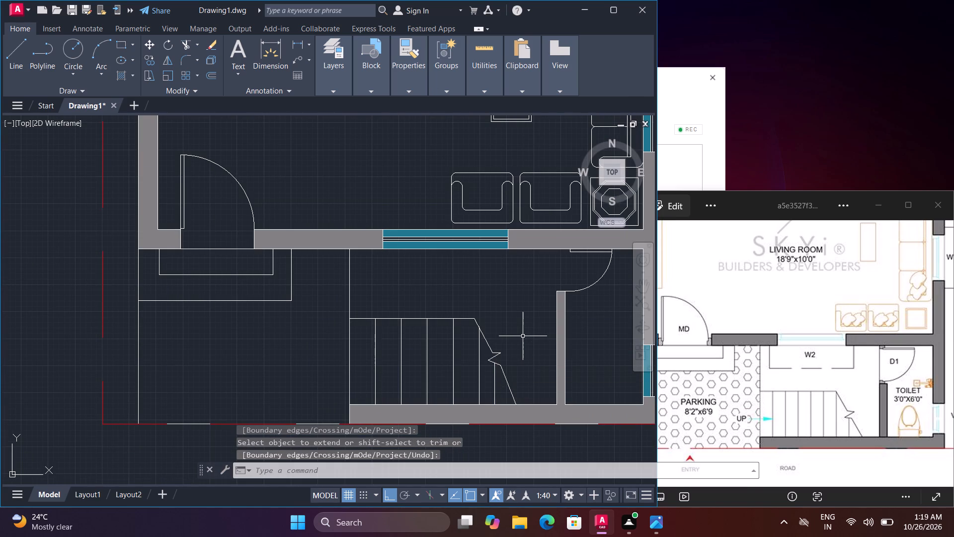
key("Escape")
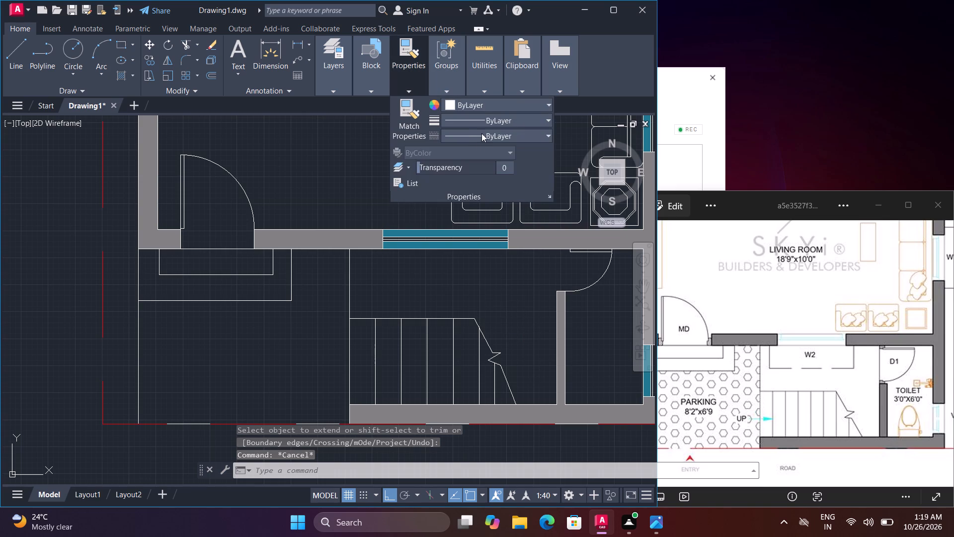
Set the current linetype to DASHEDX2.
left_click(481, 133)
left_click(501, 193)
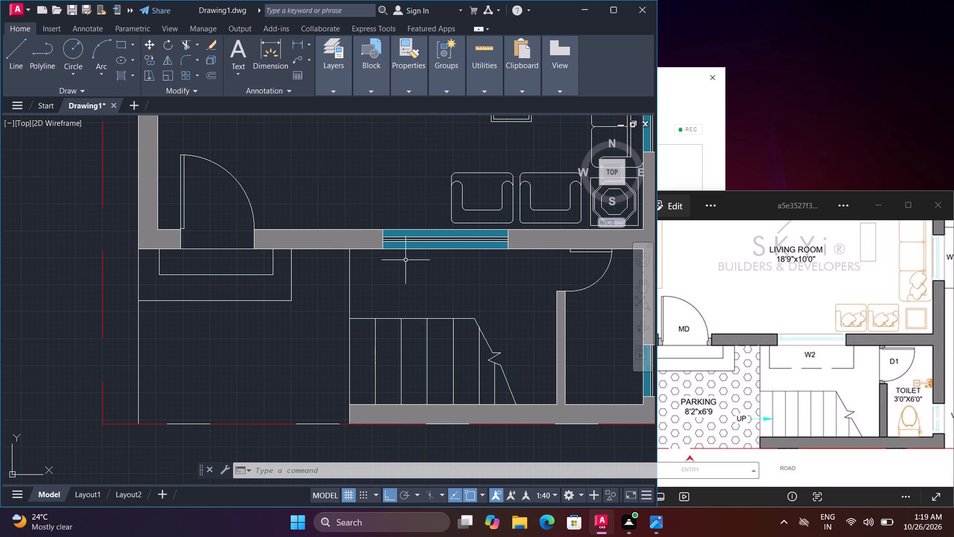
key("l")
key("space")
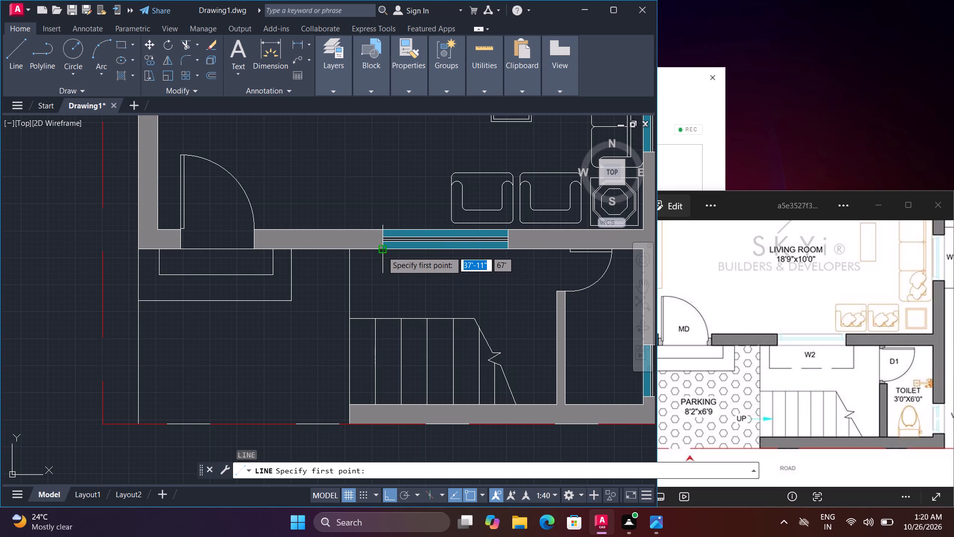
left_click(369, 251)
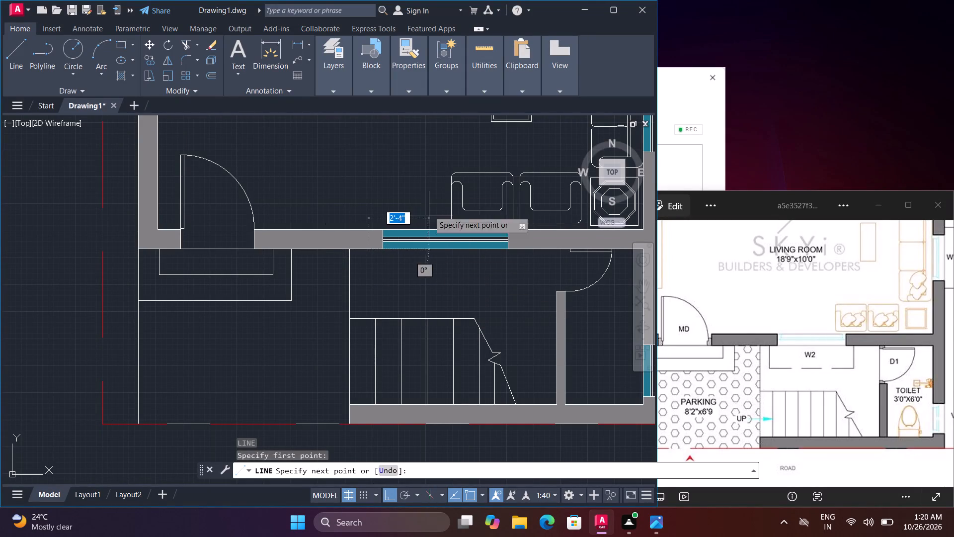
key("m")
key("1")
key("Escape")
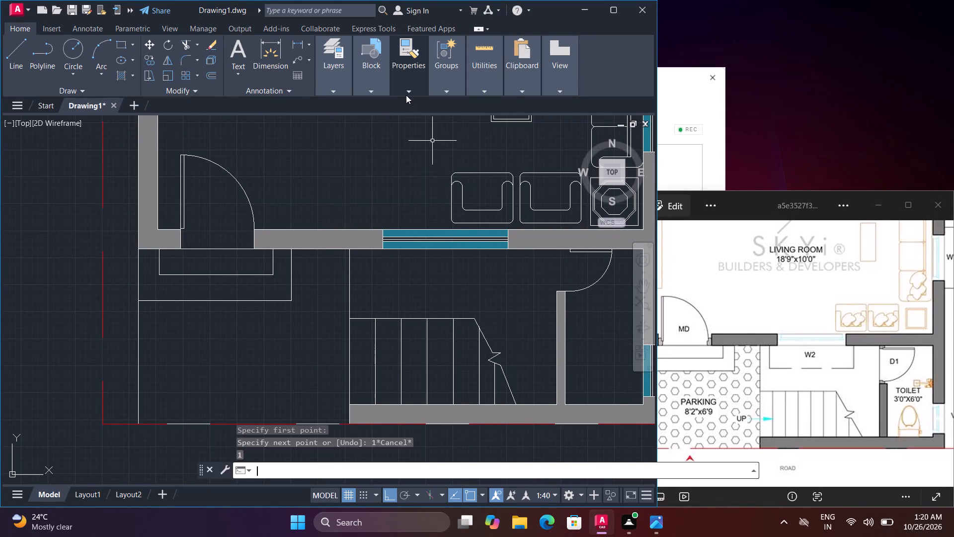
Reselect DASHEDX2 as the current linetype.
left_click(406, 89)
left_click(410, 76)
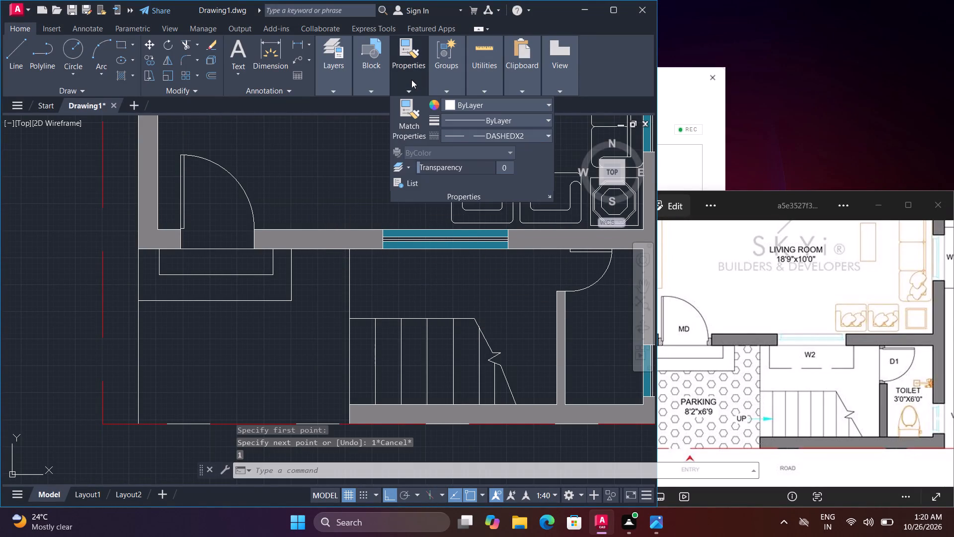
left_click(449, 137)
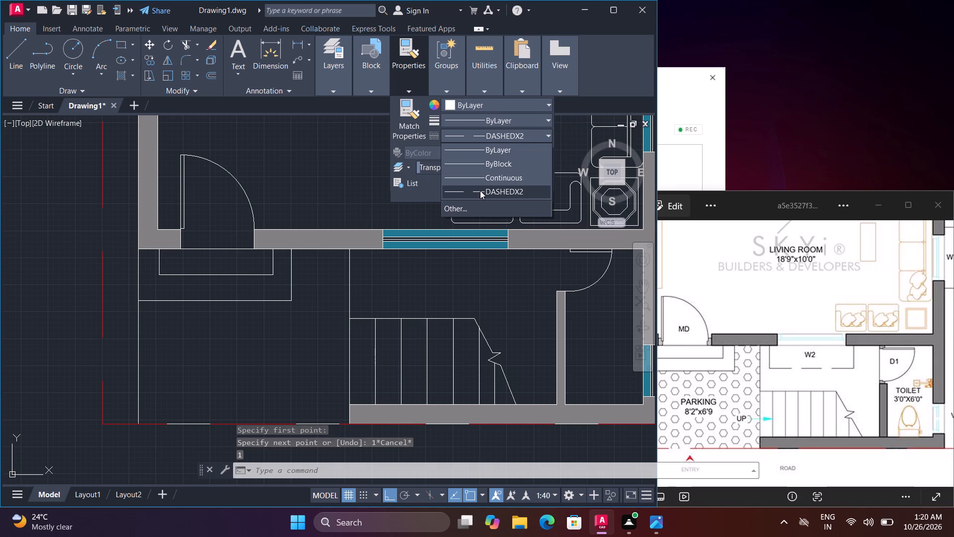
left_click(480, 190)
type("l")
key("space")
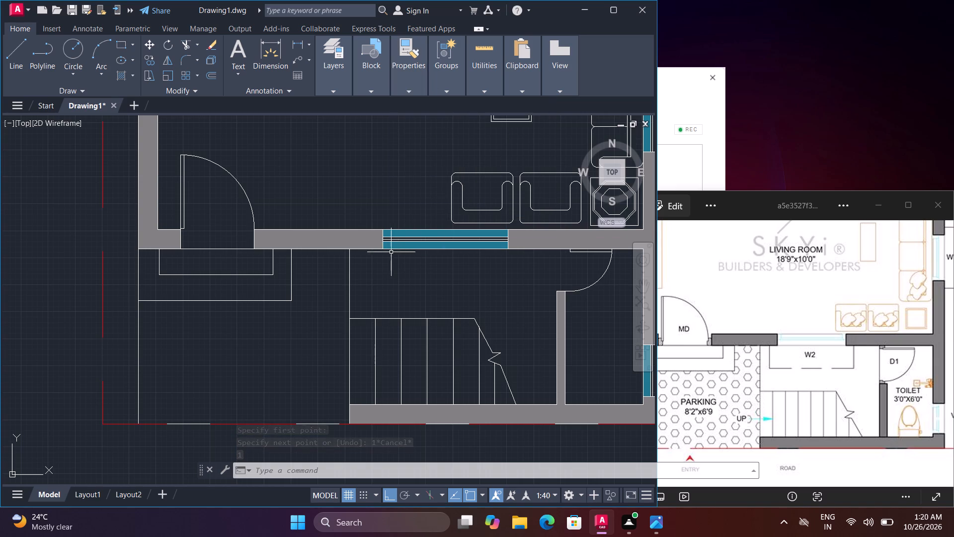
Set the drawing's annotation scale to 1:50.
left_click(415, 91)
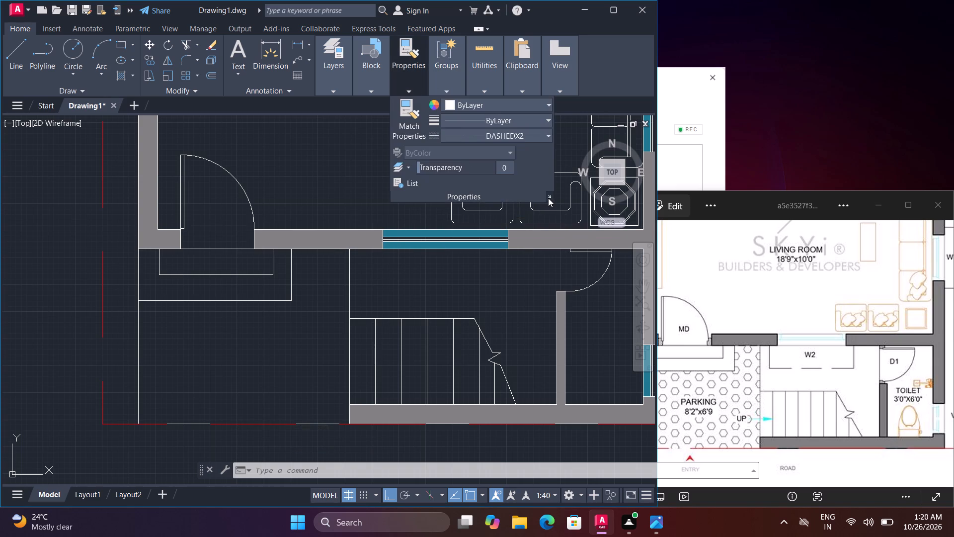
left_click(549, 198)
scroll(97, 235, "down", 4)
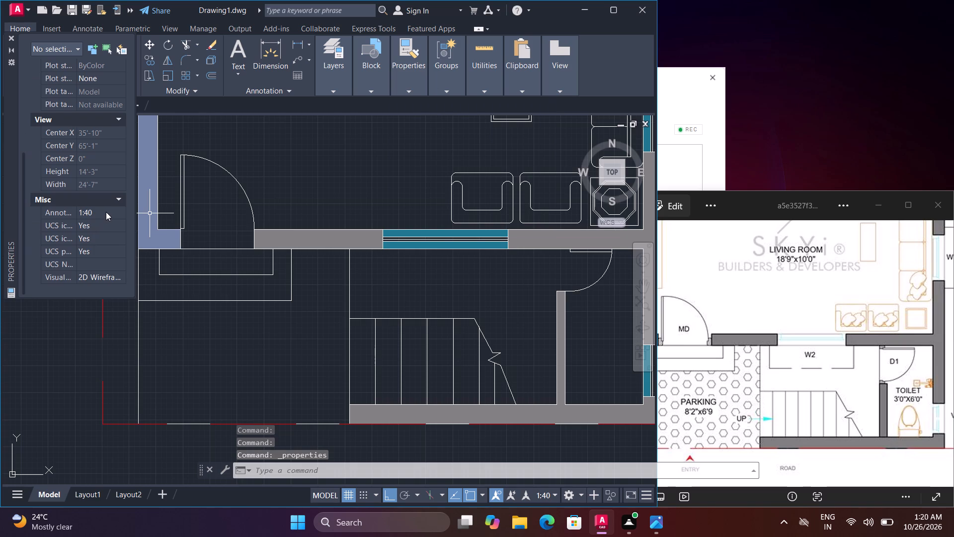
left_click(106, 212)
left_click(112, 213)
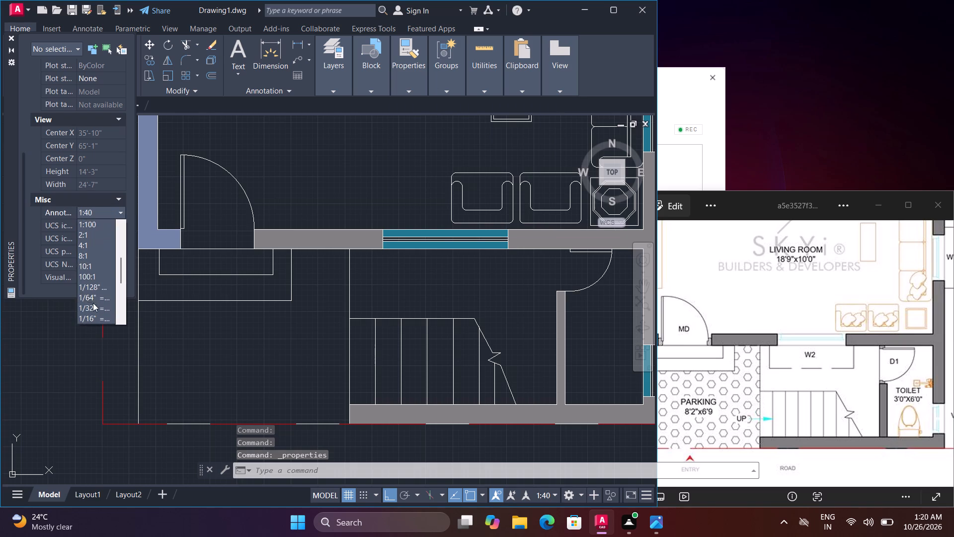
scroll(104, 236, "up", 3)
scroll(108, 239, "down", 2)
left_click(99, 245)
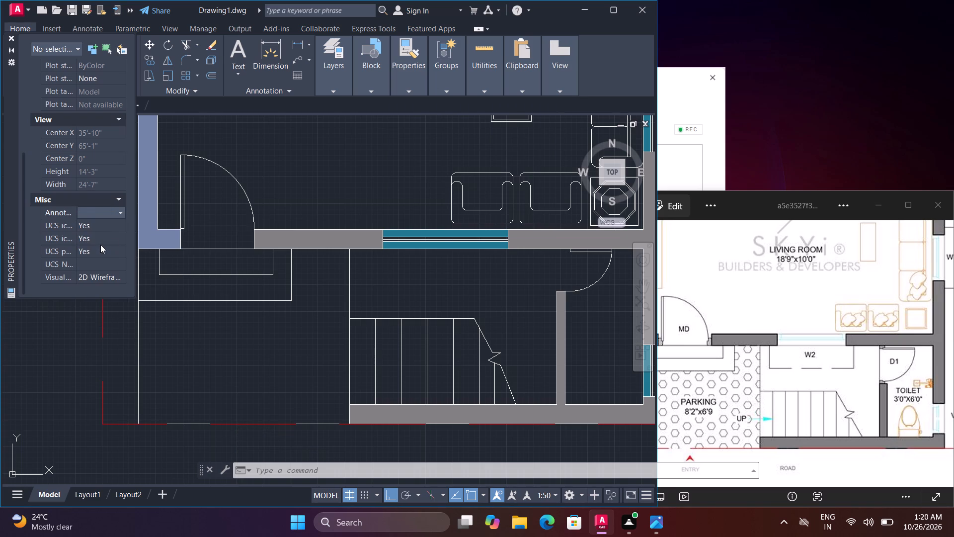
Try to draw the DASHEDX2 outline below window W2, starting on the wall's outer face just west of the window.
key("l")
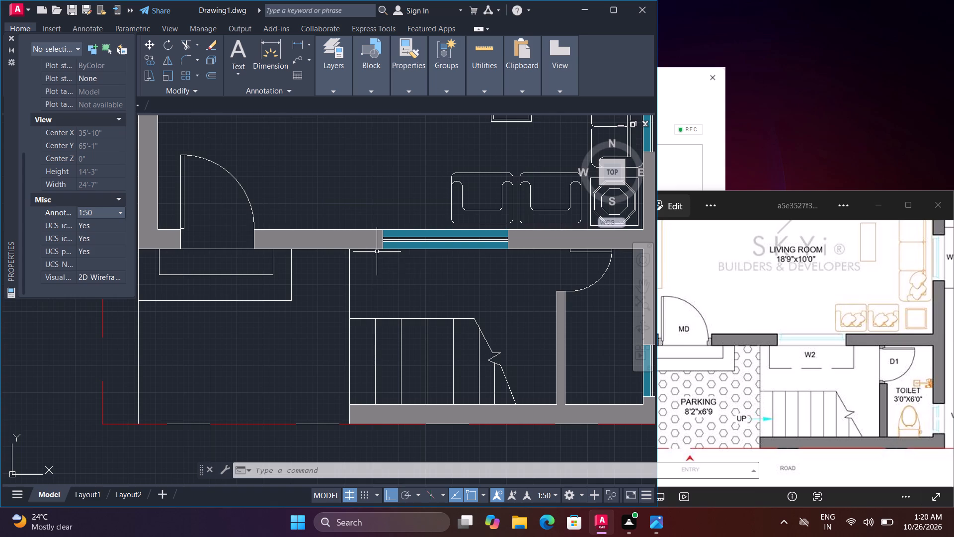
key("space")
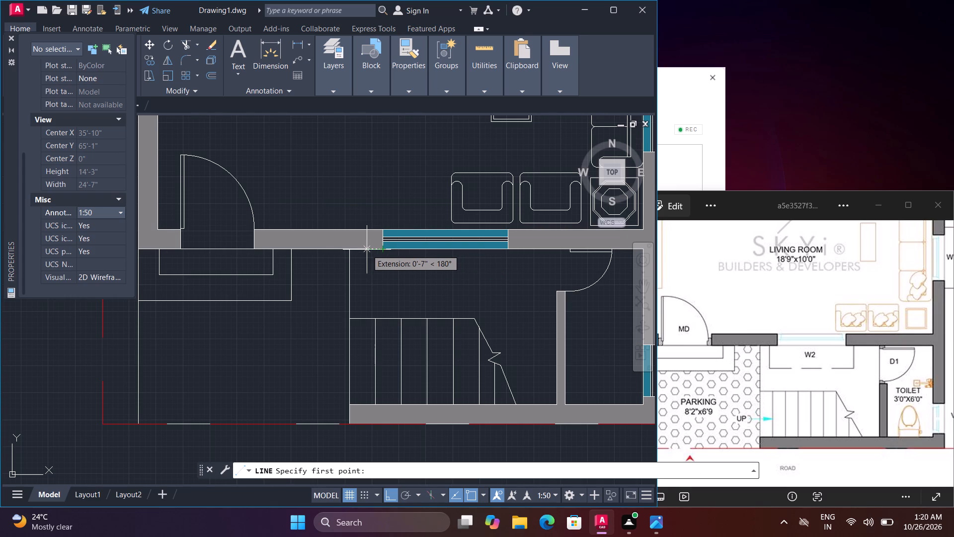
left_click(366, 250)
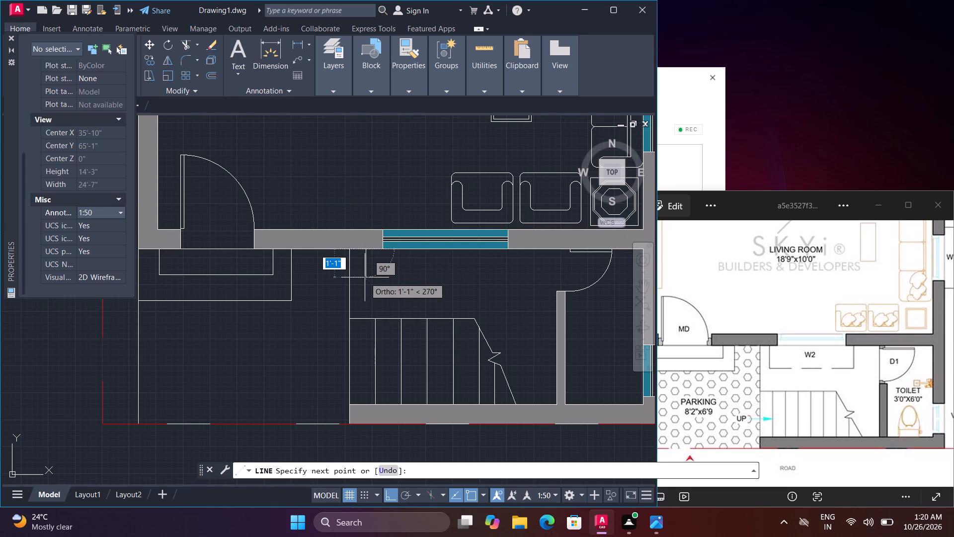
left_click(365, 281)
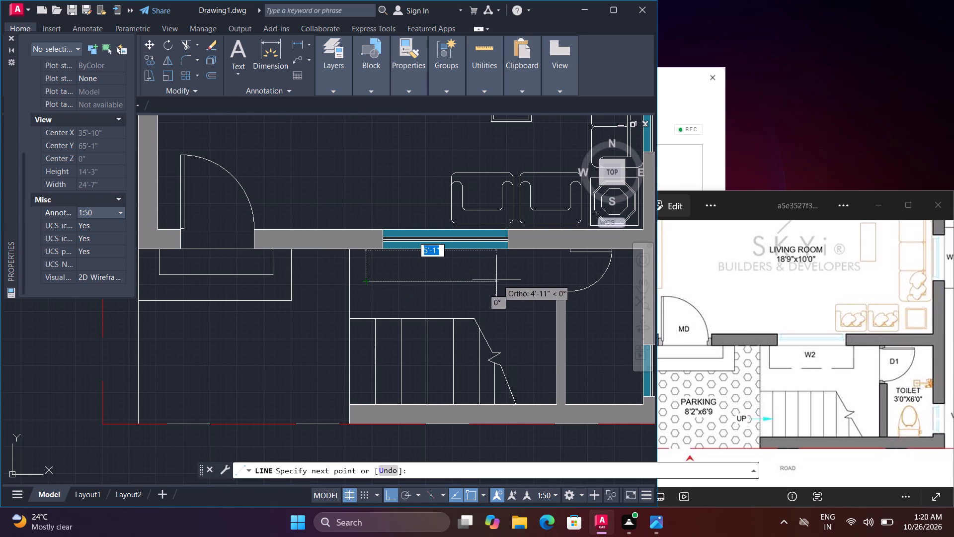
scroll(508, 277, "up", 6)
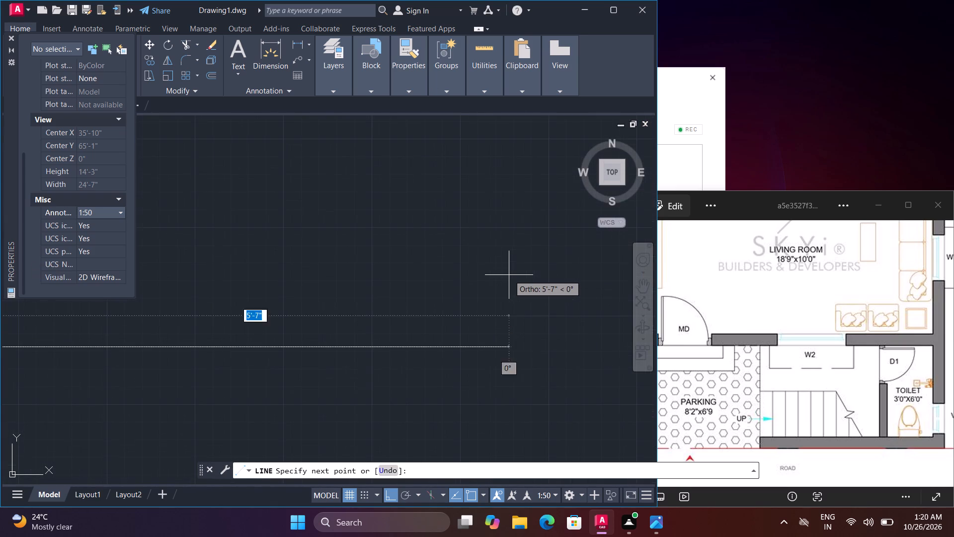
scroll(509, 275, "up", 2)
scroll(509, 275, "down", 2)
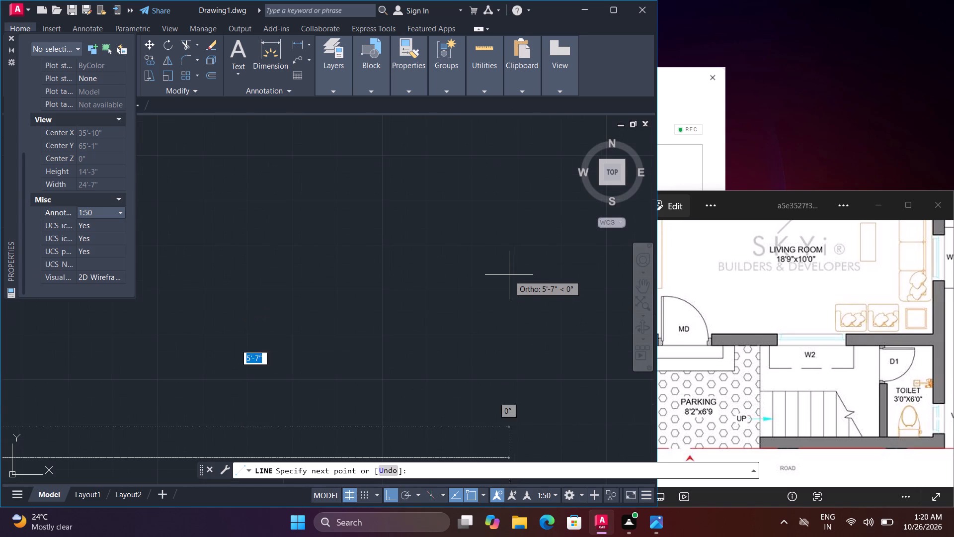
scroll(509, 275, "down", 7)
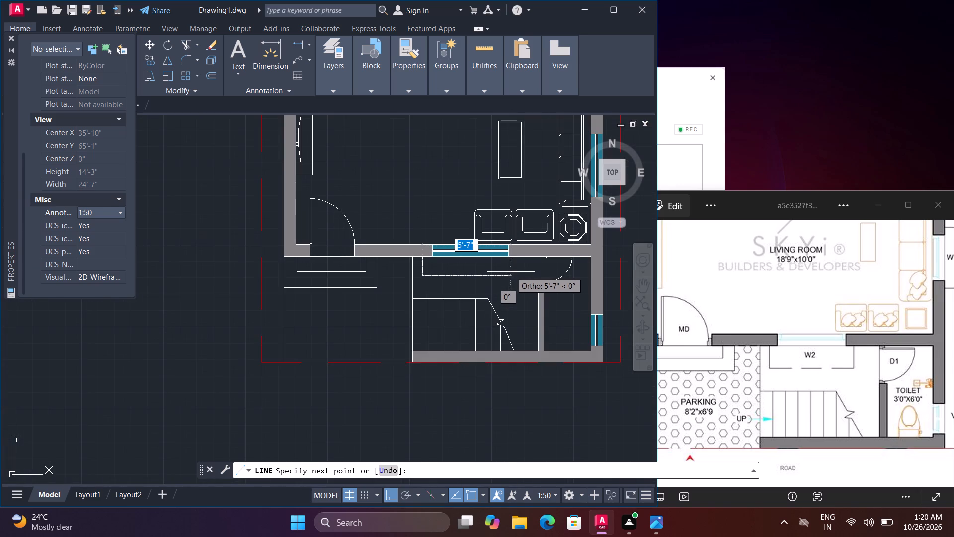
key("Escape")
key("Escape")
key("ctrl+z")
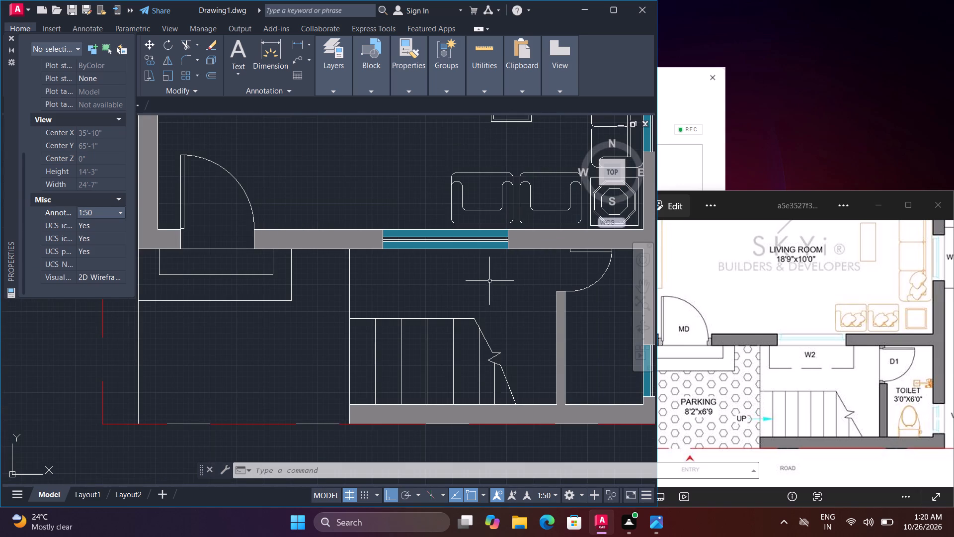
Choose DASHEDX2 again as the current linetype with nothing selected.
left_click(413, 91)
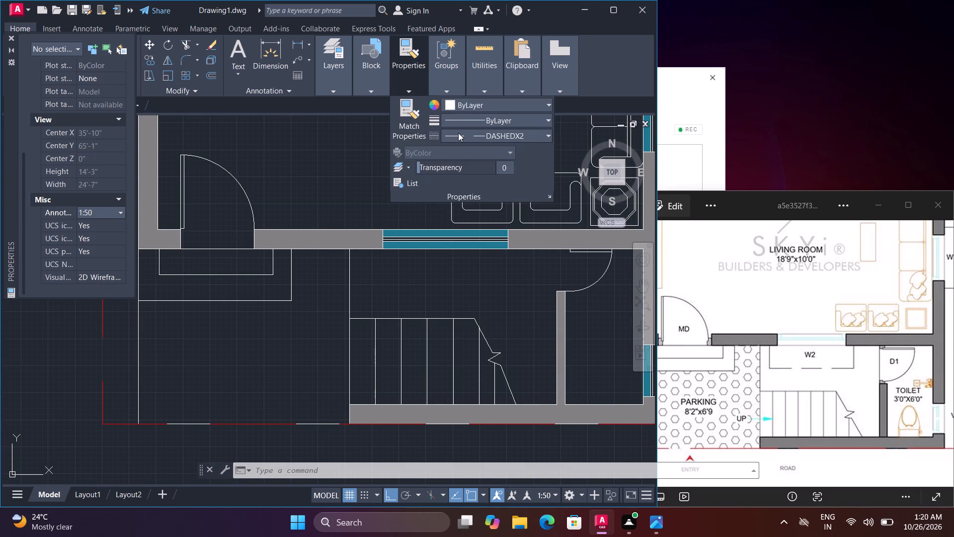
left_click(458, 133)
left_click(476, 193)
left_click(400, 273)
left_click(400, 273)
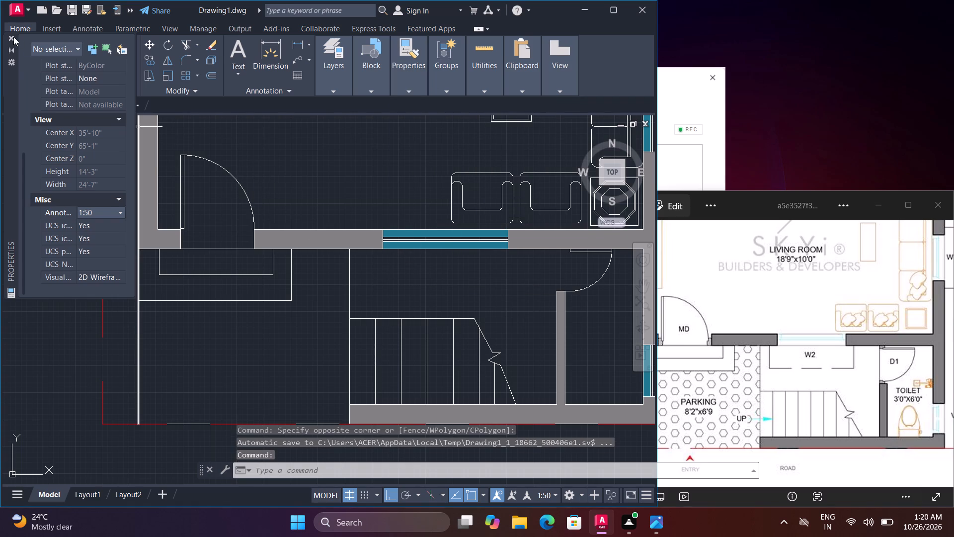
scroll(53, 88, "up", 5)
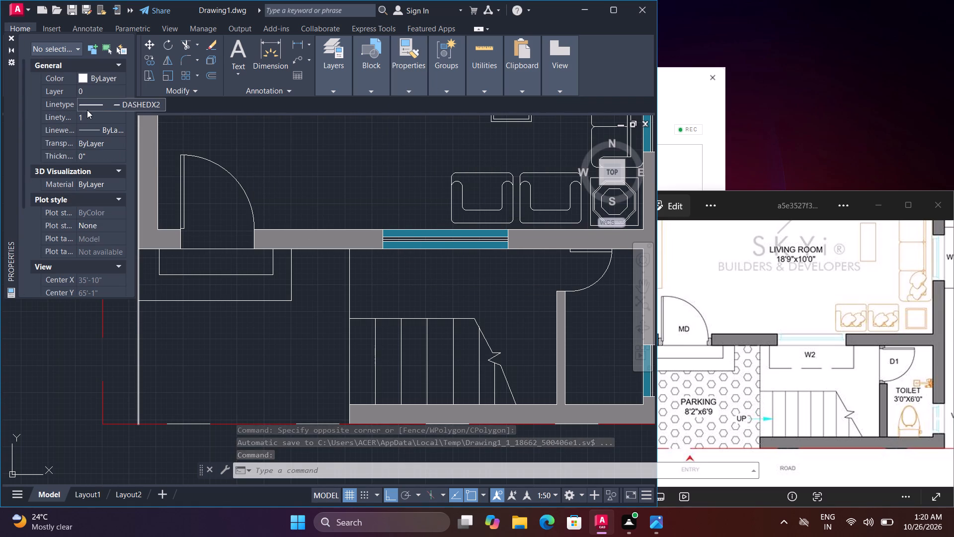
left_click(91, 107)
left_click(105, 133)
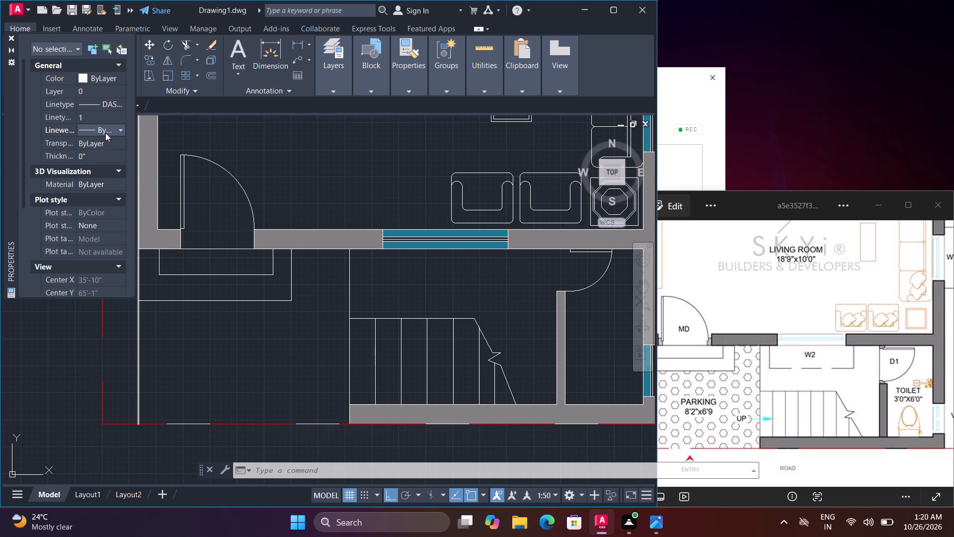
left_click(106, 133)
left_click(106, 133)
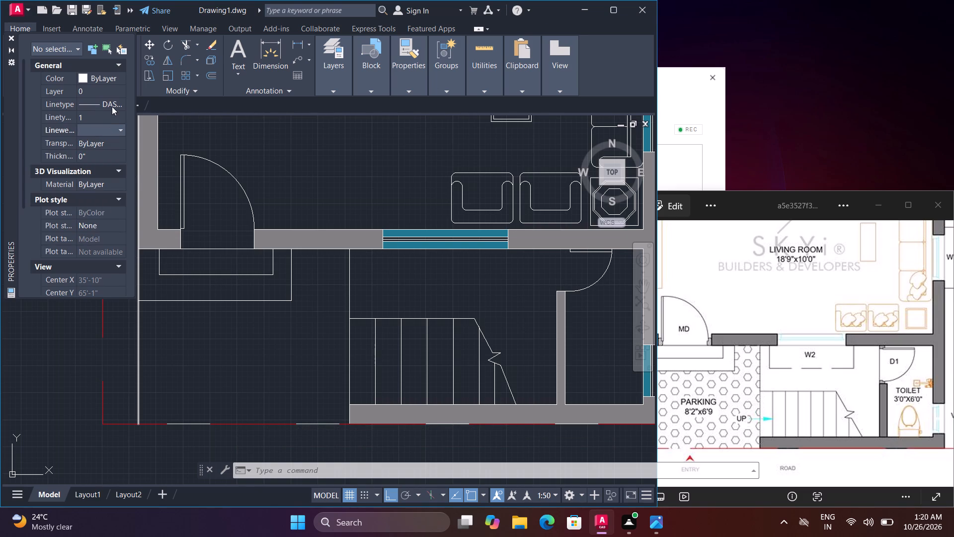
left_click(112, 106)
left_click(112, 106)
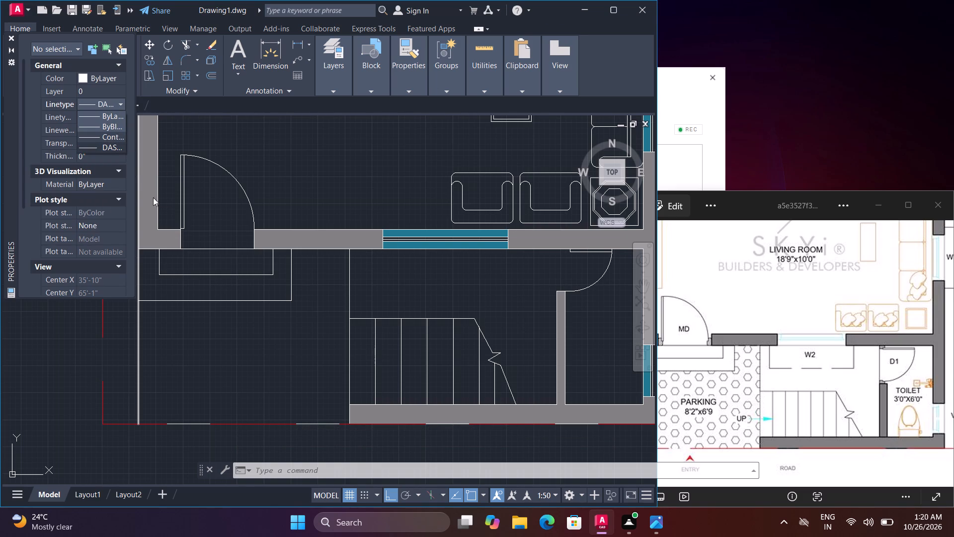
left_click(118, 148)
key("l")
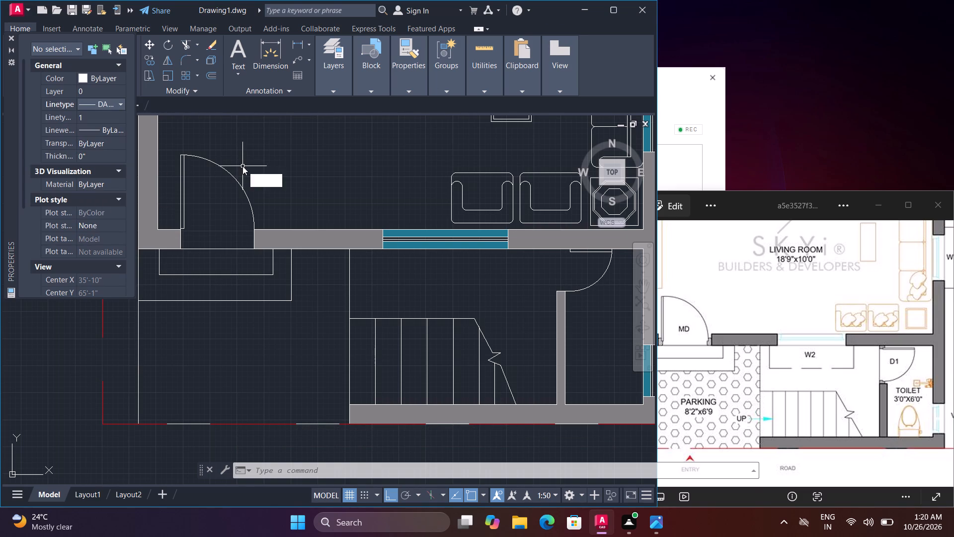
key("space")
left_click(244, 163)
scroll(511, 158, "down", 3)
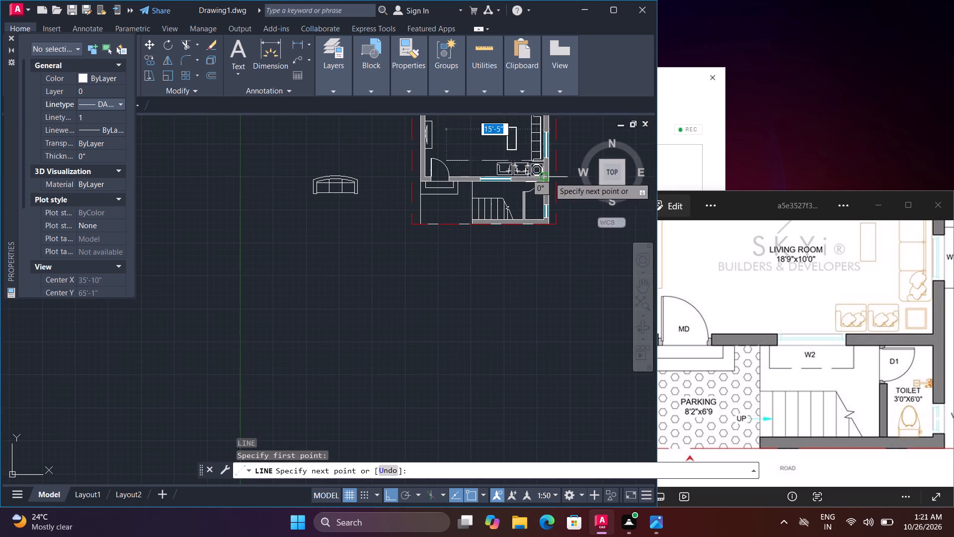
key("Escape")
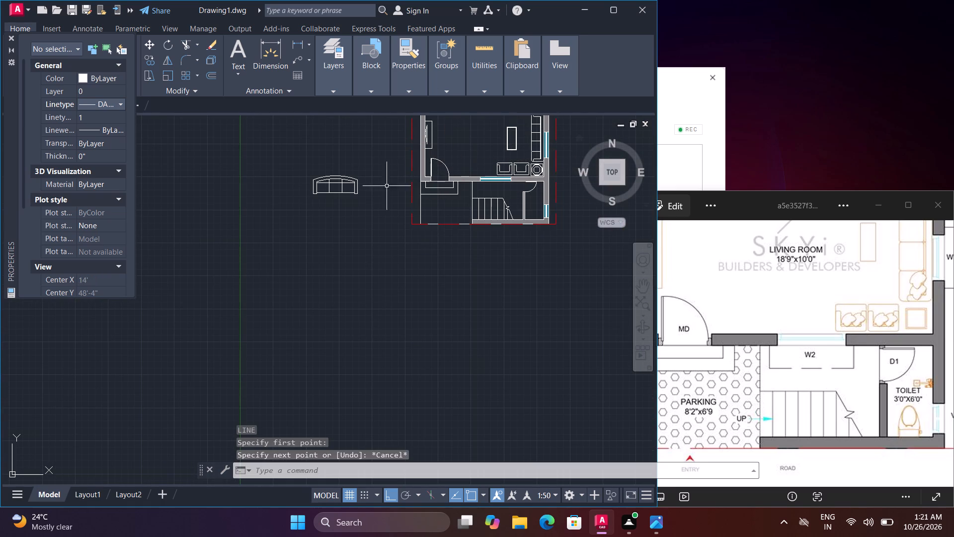
Set the drawing's annotation scale to 1:10.
scroll(84, 183, "down", 3)
left_click(107, 212)
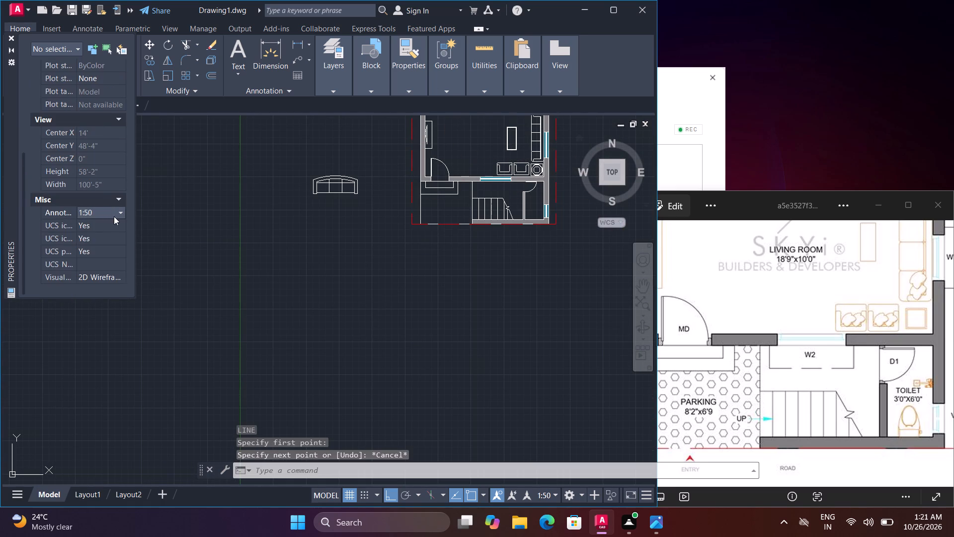
left_click(114, 216)
scroll(106, 223, "up", 4)
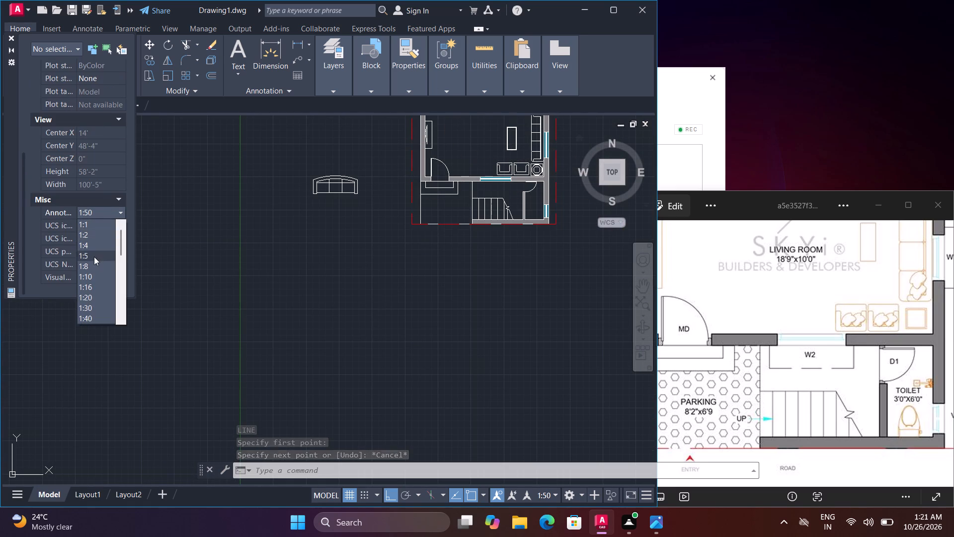
left_click(94, 271)
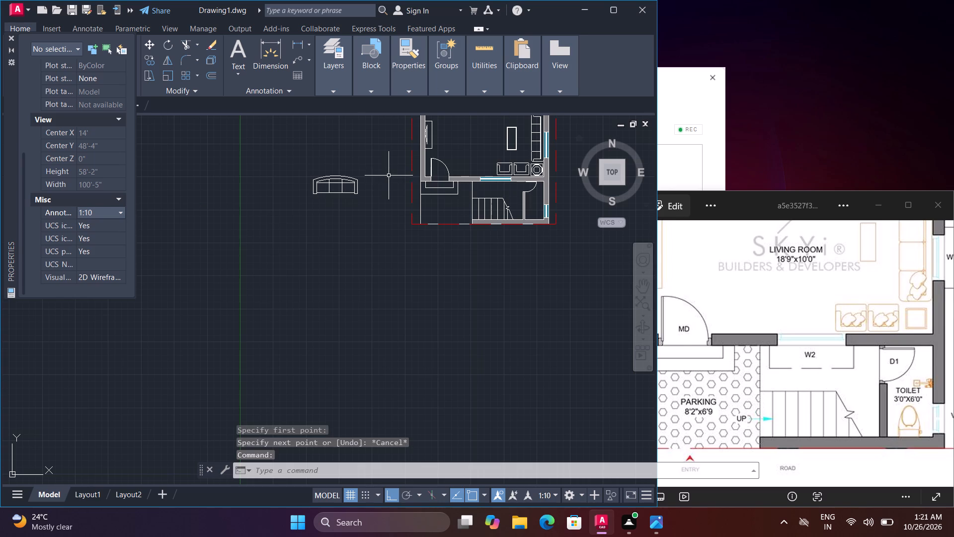
Draw a three-sided DASHEDX2 outline below window W2, about 6' wide and 1'-1" deep, with both ends at the wall's outer face.
key("l")
key("space")
scroll(481, 186, "up", 5)
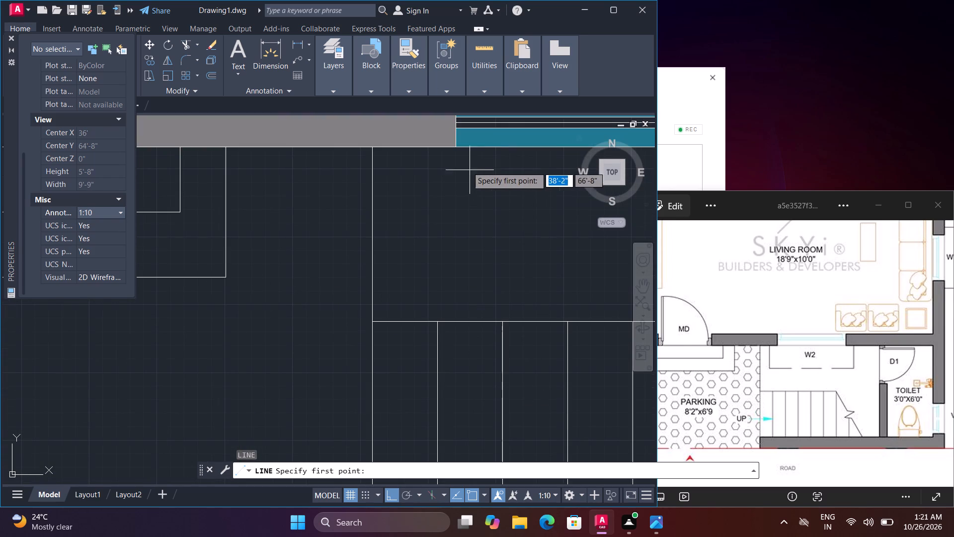
left_click(414, 153)
scroll(424, 249, "down", 1)
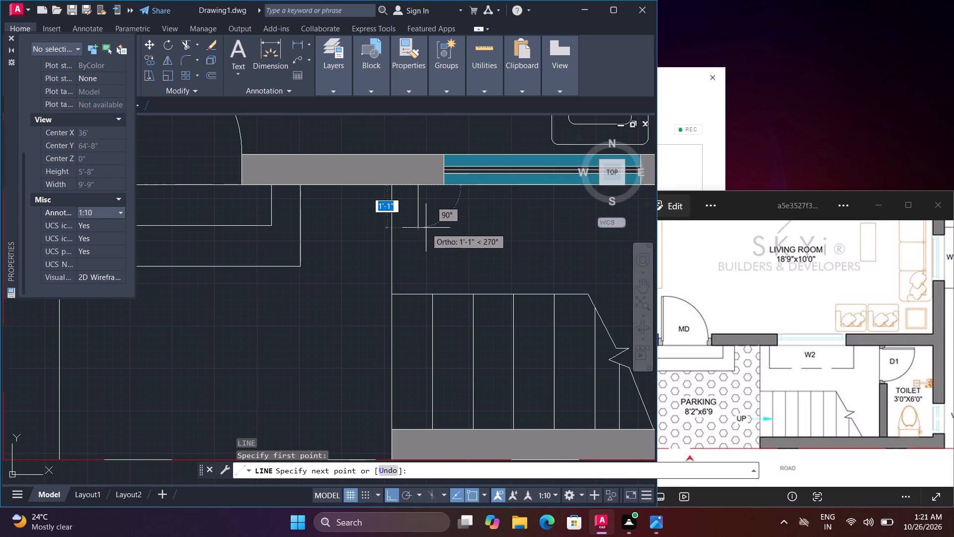
left_click(426, 228)
middle_click_drag(536, 239, 348, 216)
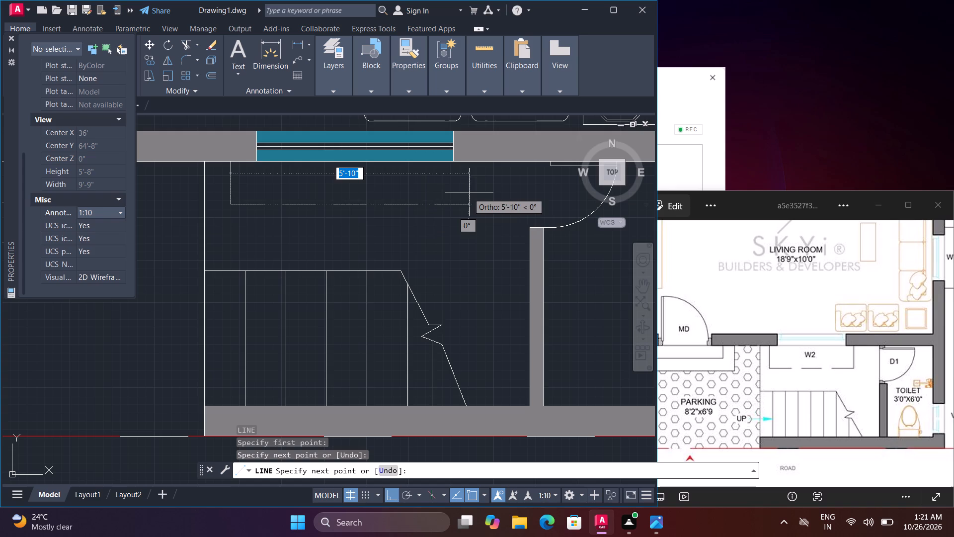
left_click(479, 196)
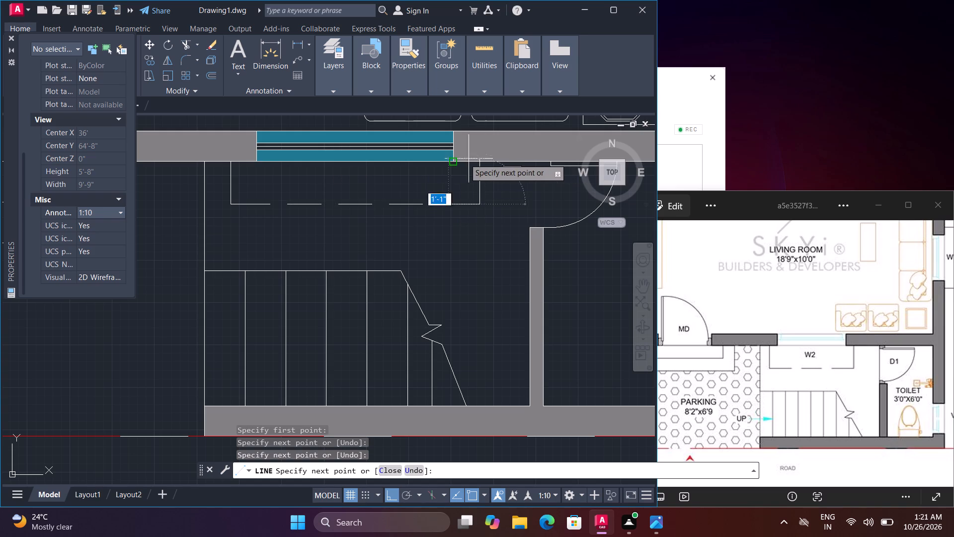
left_click(478, 163)
scroll(479, 168, "down", 3)
key("space")
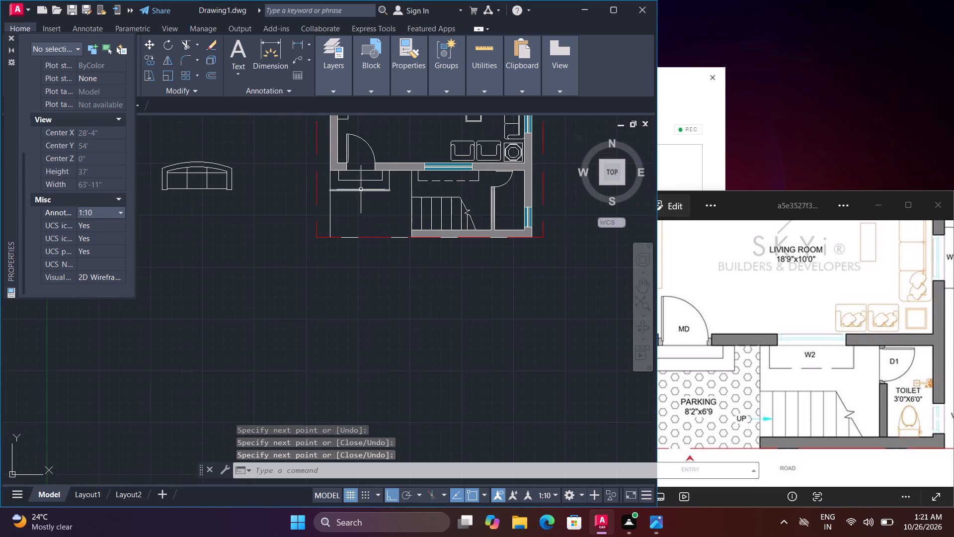
Draw a three-sided DASHEDX2 outline outside the kitchen window, about 4'-2" long and 1'-7" deep, with both ends at the wall's outer face.
middle_click_drag(370, 196, 446, 299)
middle_click_drag(429, 201, 477, 303)
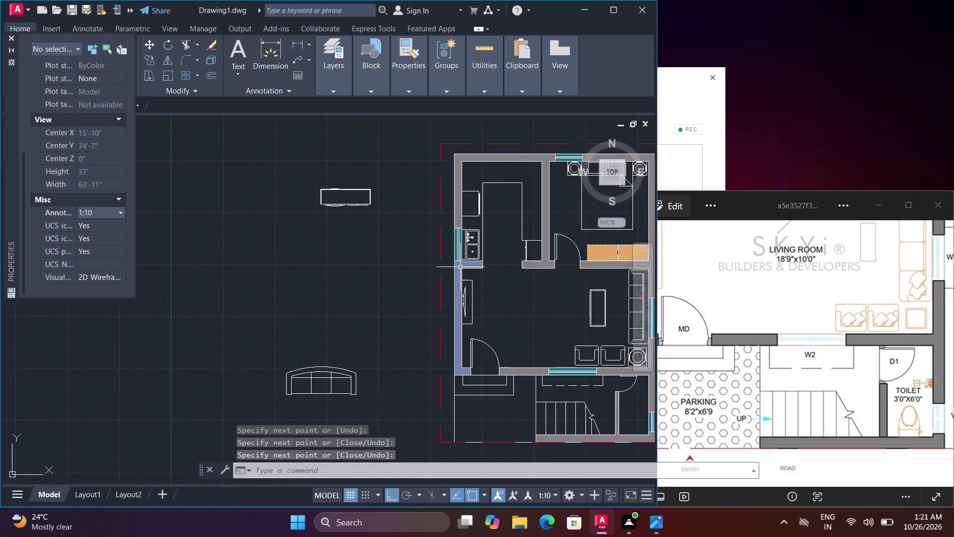
middle_click_drag(467, 241, 486, 280)
scroll(471, 262, "up", 2)
key("space")
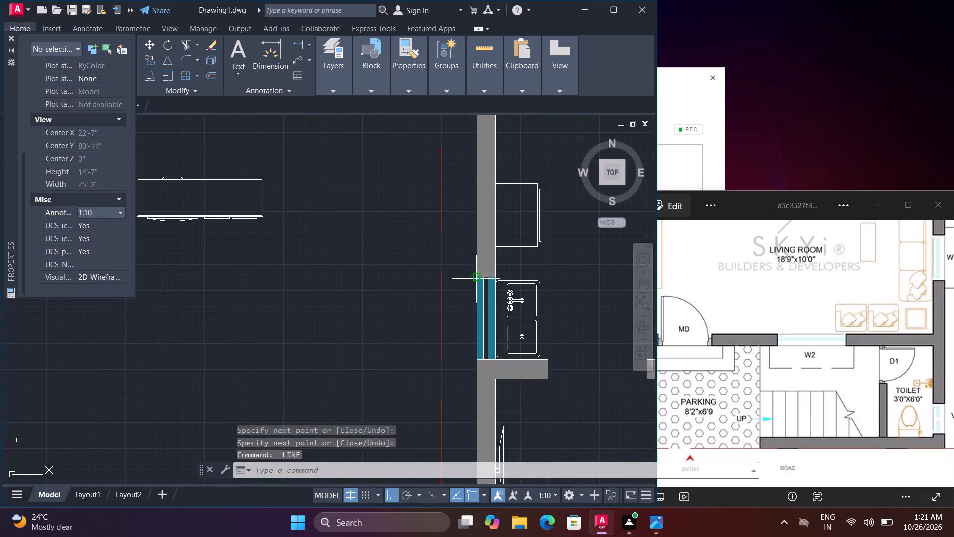
scroll(479, 280, "up", 1)
scroll(710, 294, "down", 4)
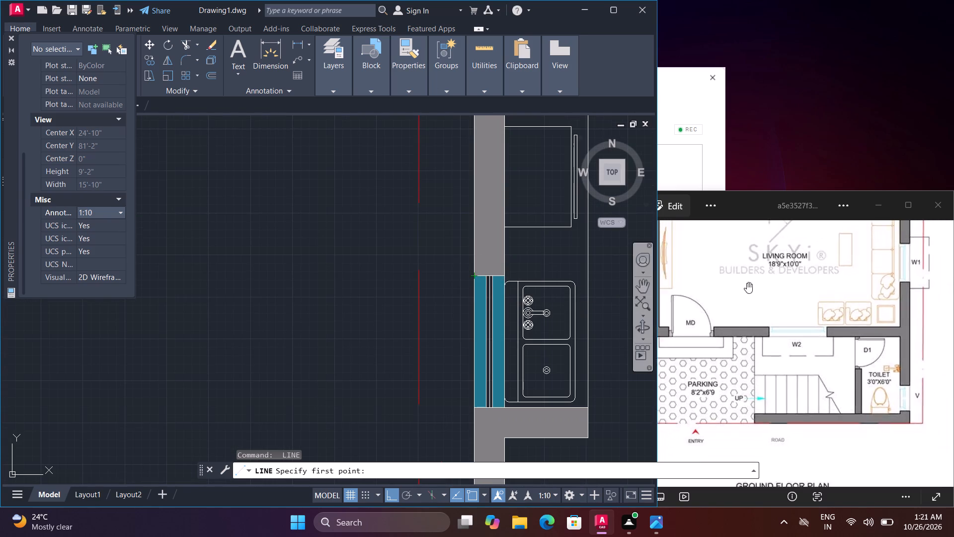
scroll(685, 269, "down", 5)
scroll(731, 280, "up", 7)
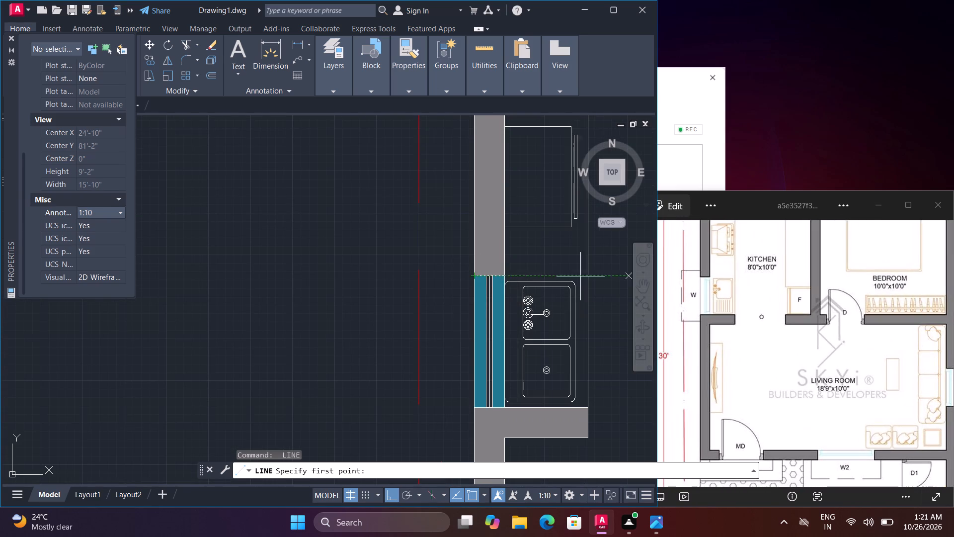
left_click(475, 254)
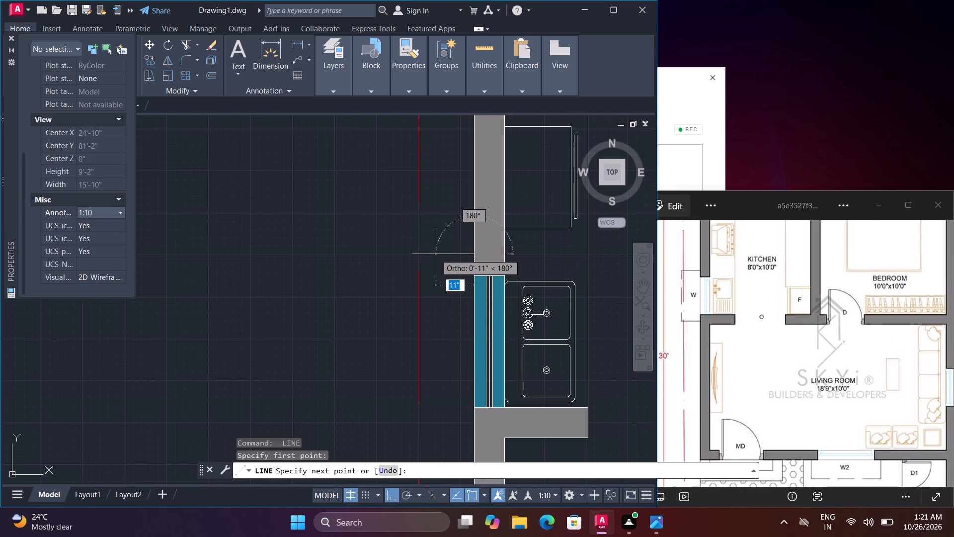
left_click(409, 259)
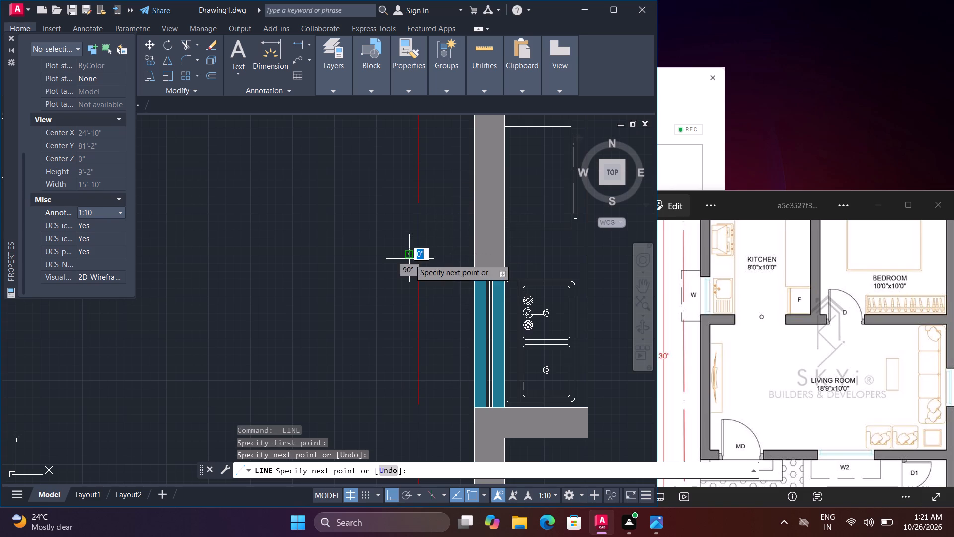
left_click(406, 424)
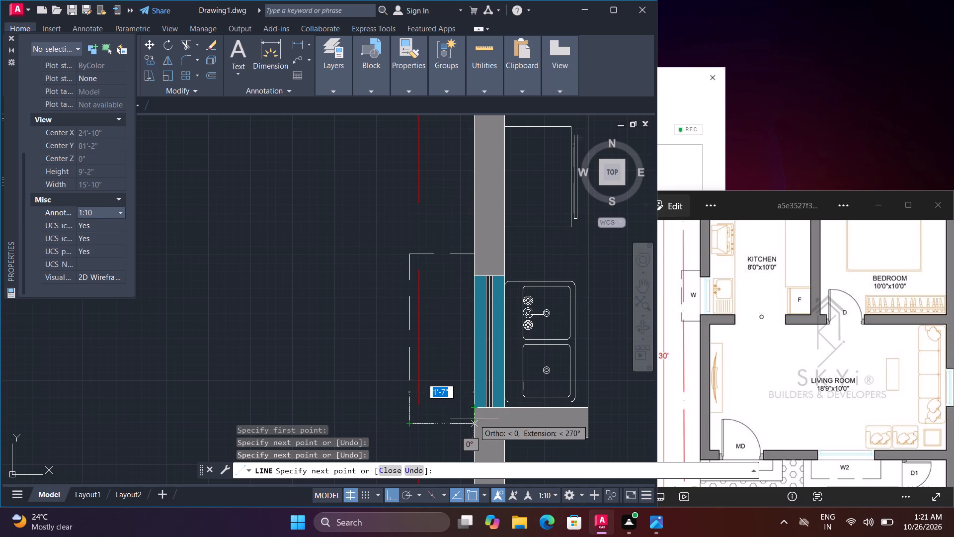
left_click(473, 426)
key("space")
Delete the two leftover furniture blocks lying west of the floor plan.
scroll(465, 378, "down", 2)
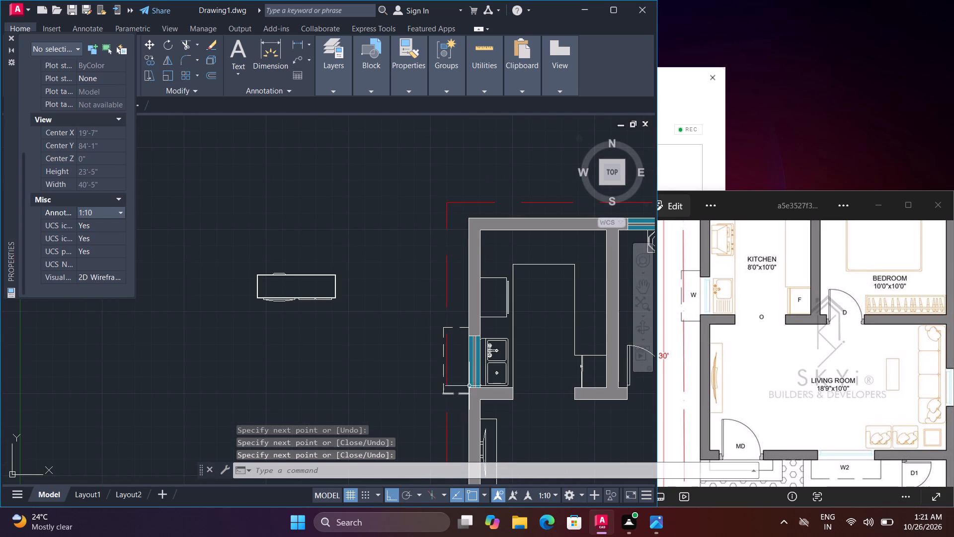
scroll(530, 357, "down", 2)
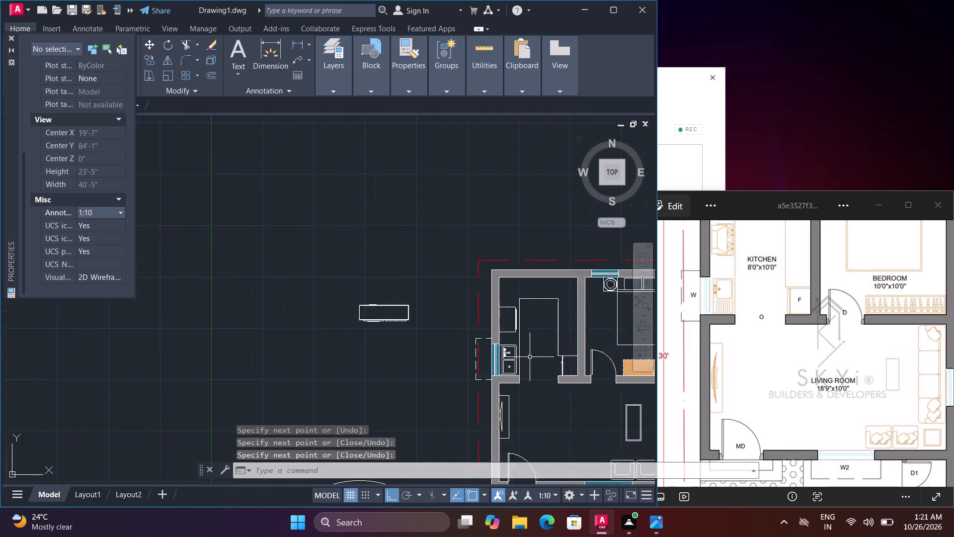
middle_click_drag(469, 369, 446, 245)
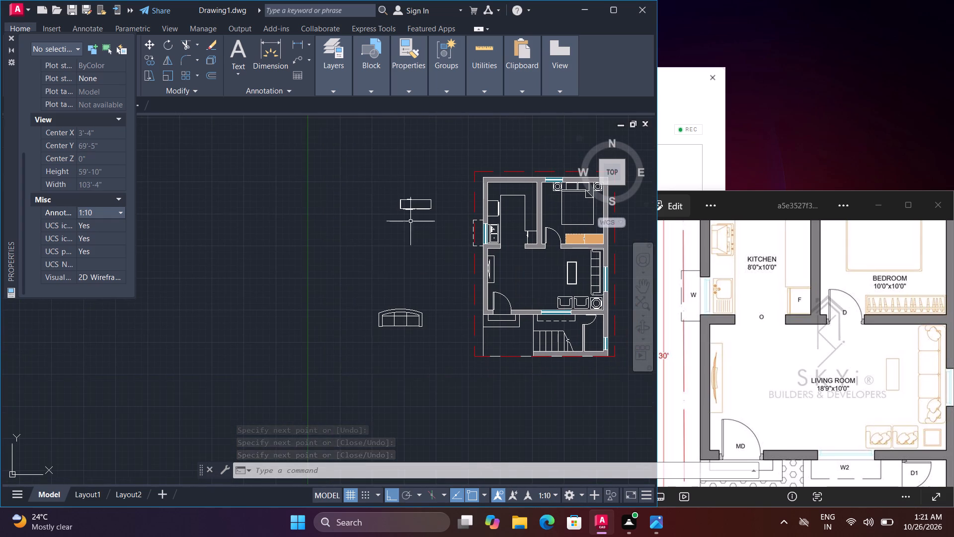
left_click(340, 151)
left_click(441, 370)
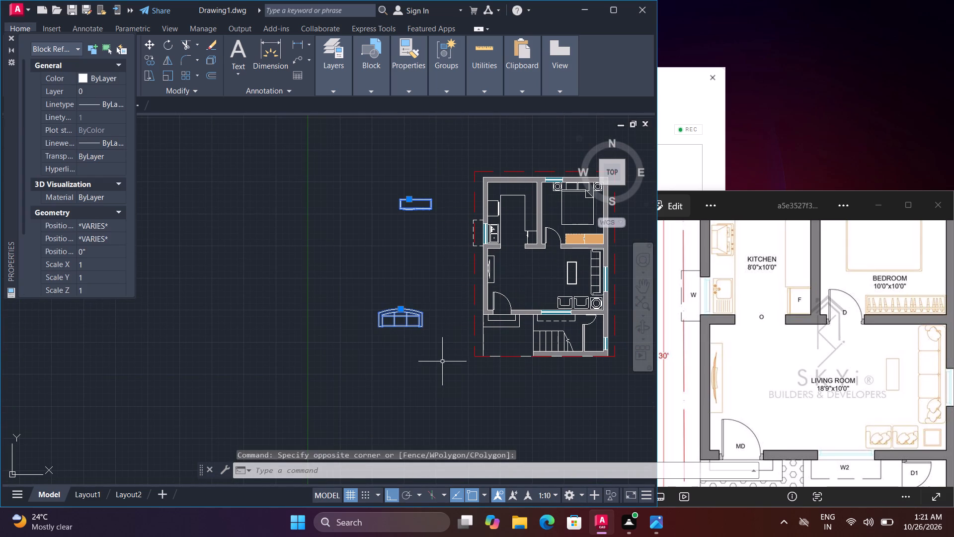
key("Delete")
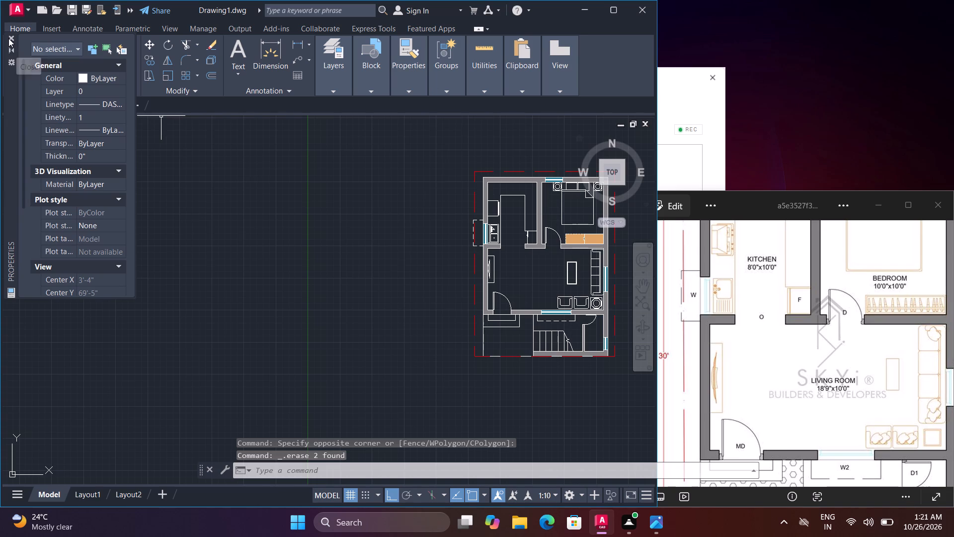
Close the Properties palette and set the current linetype back to ByLayer with nothing selected.
left_click(8, 38)
left_click(413, 93)
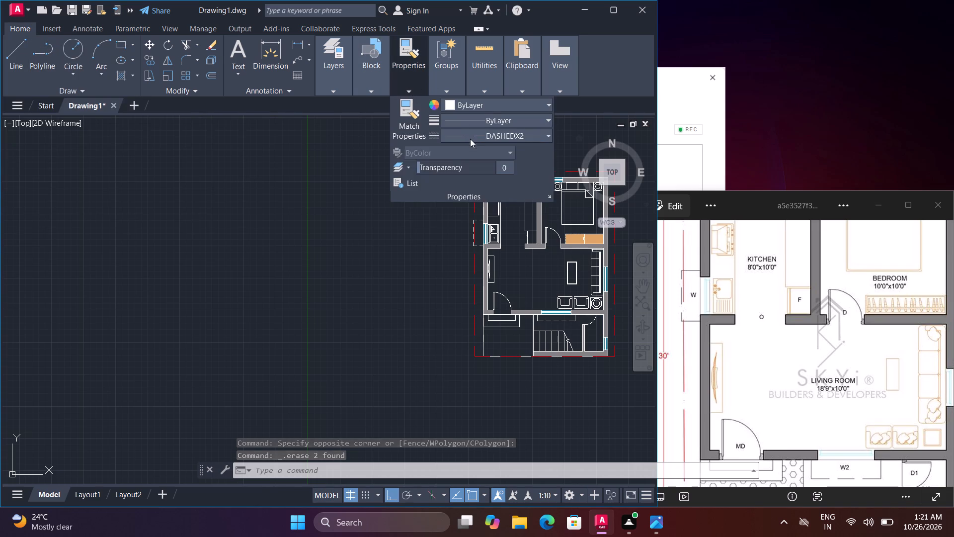
left_click(469, 136)
left_click(470, 155)
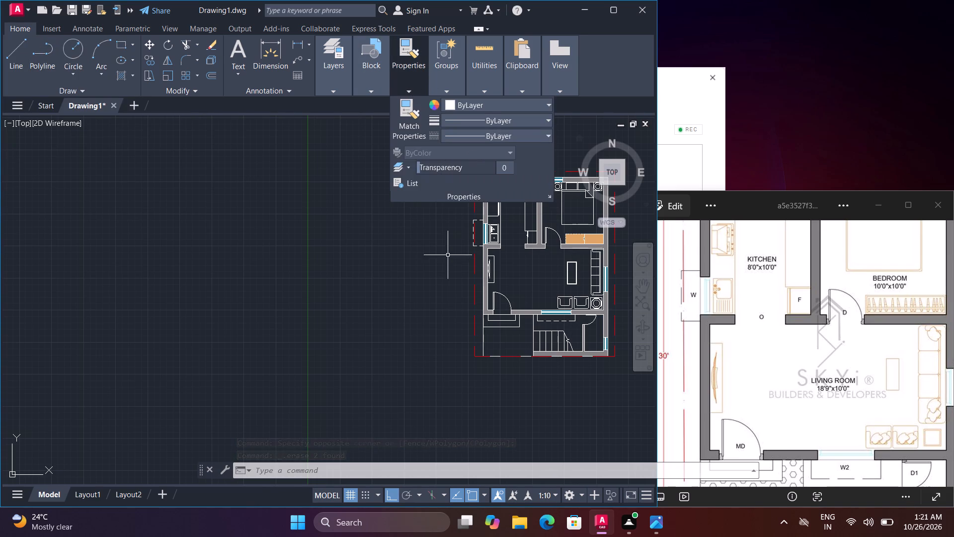
left_click(433, 250)
middle_click_drag(412, 234, 283, 186)
left_click(279, 185)
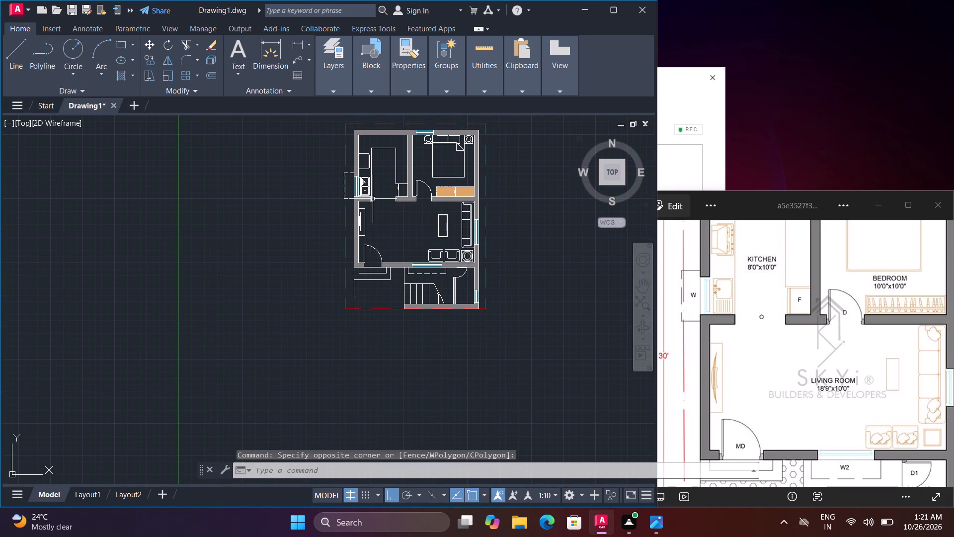
Place a multiline text box in the upper part of the living room and narrow it to fit within the room.
key("t")
key("space")
left_click(388, 210)
left_click(409, 240)
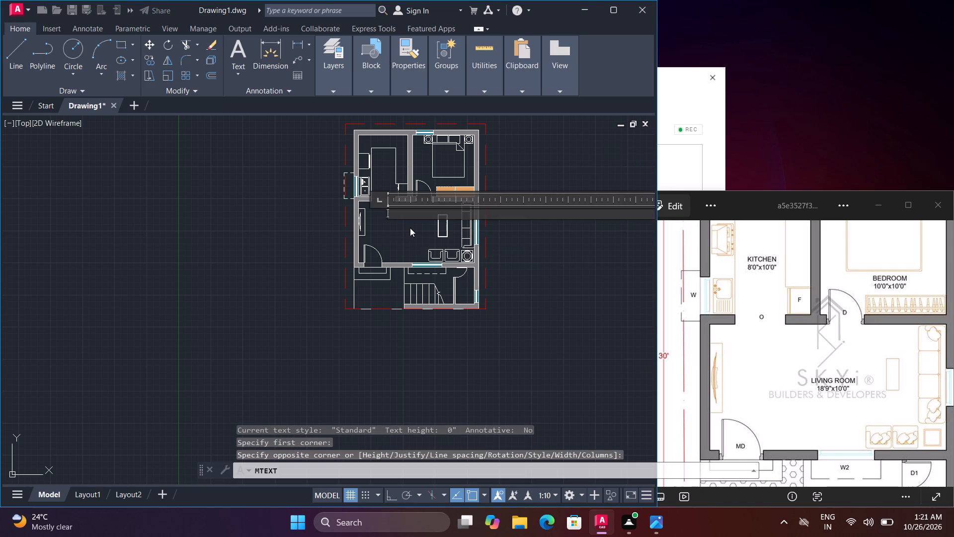
scroll(585, 219, "down", 3)
middle_click_drag(613, 230, 275, 259)
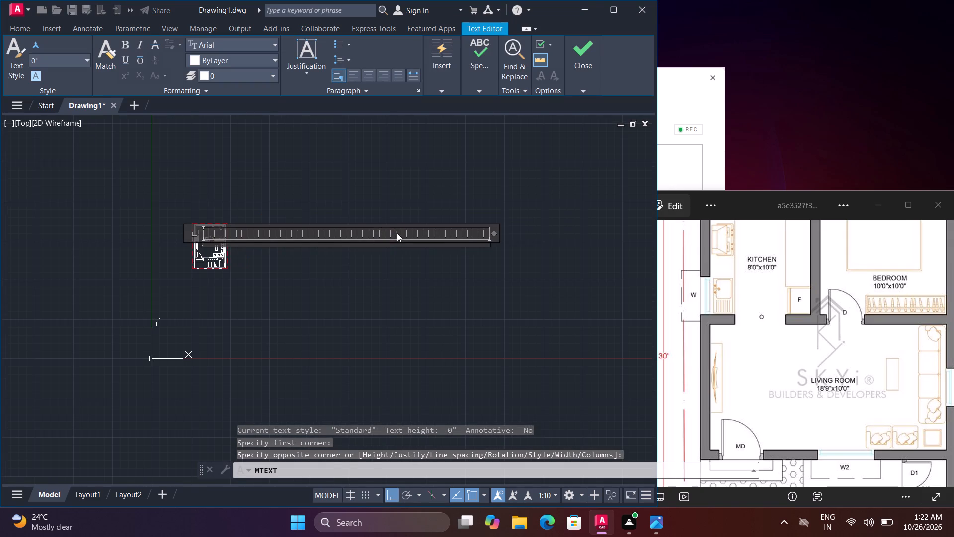
left_click_drag(491, 234, 238, 252)
scroll(210, 246, "up", 4)
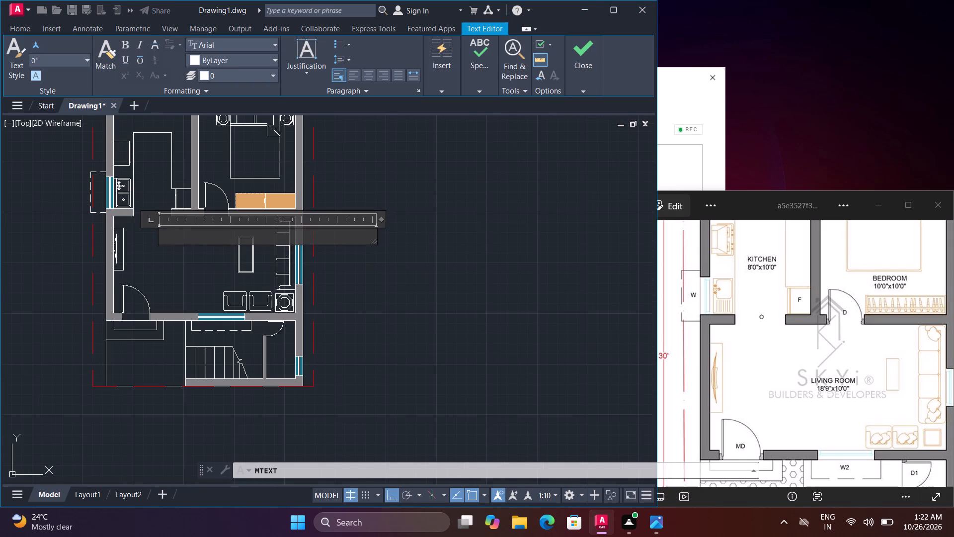
left_click_drag(381, 217, 273, 222)
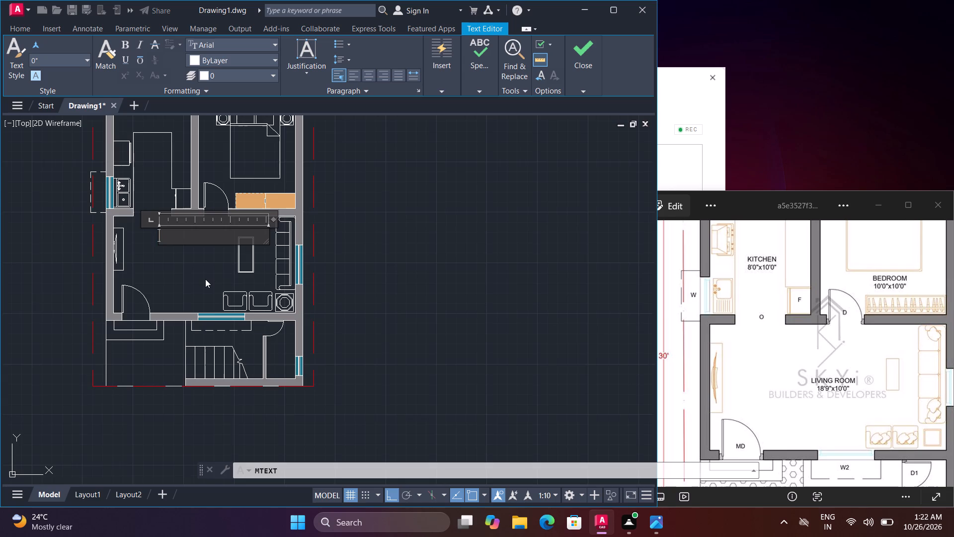
middle_click_drag(203, 279, 348, 310)
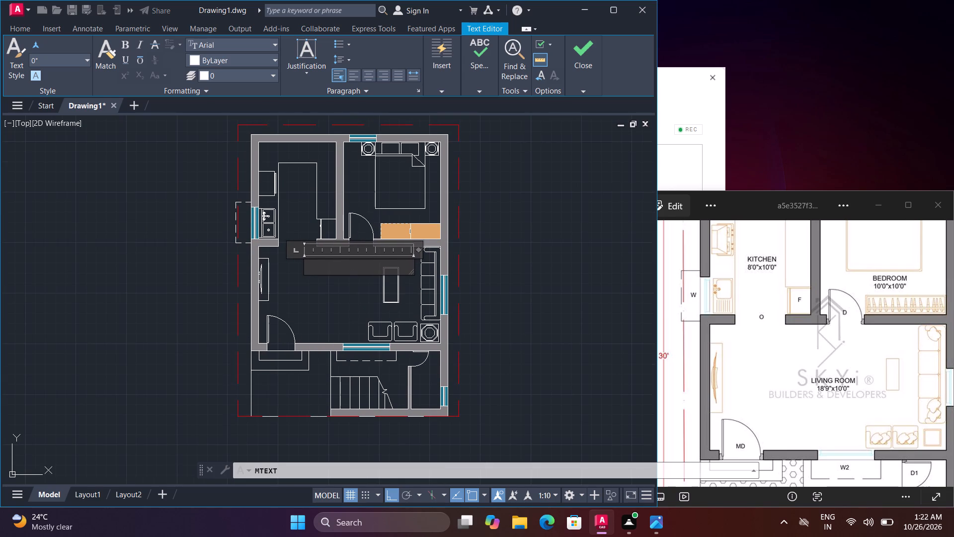
Enter LIVING ROOM with 18'9" x 10'0" on a second line indented by two spaces, and finish the text.
type("LIVING")
key("space")
type("ROOM")
key("Return")
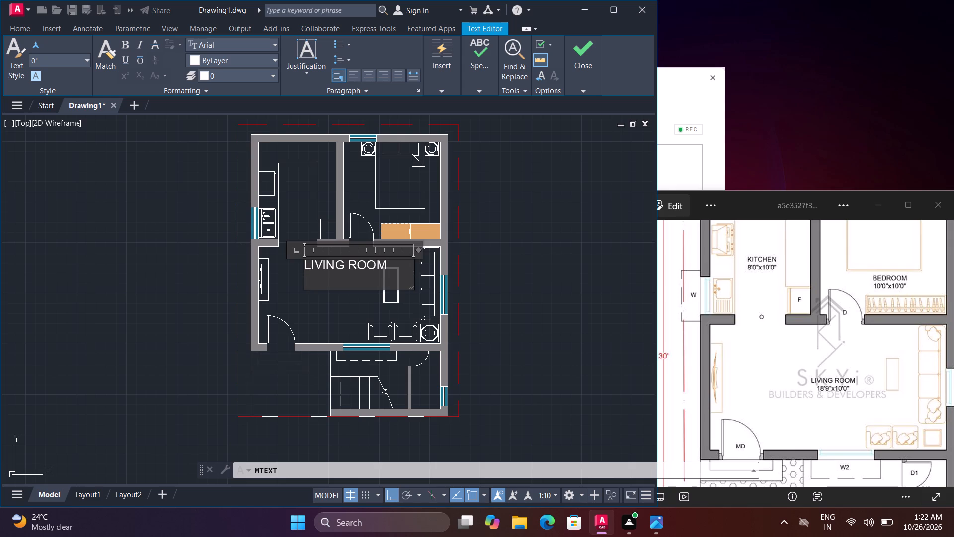
key("1")
type("8'9\"")
key("space")
type("x 10'0\"")
key("Home")
key("space")
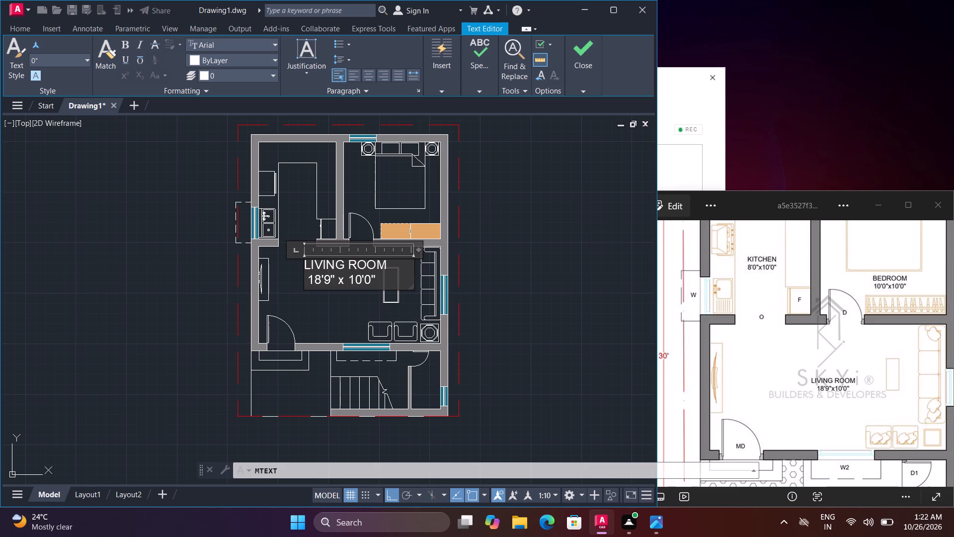
key("space")
left_click(339, 310)
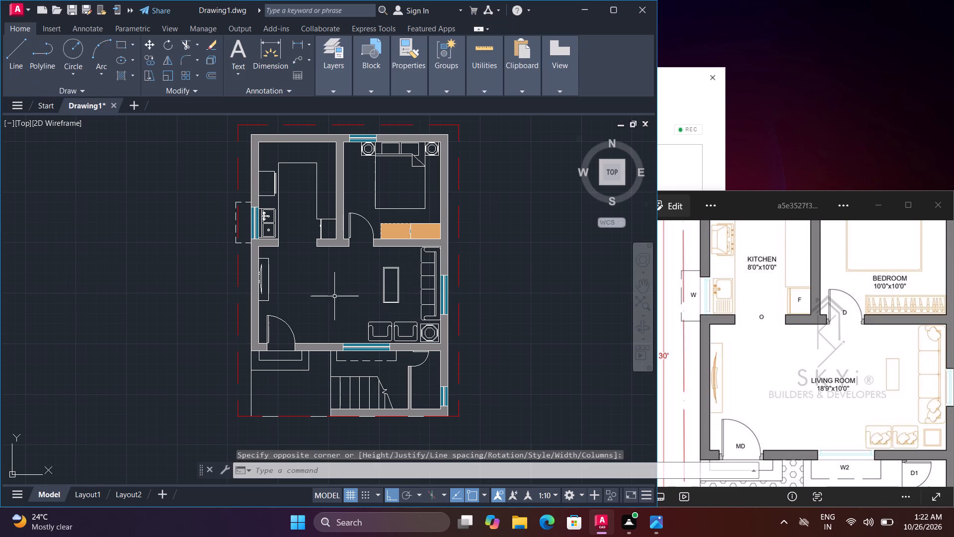
Scale the tiny living room label up to a readable size, using a picked distance of about 2'-11" from a base point beside it.
scroll(327, 265, "up", 4)
left_click_drag(107, 197, 117, 199)
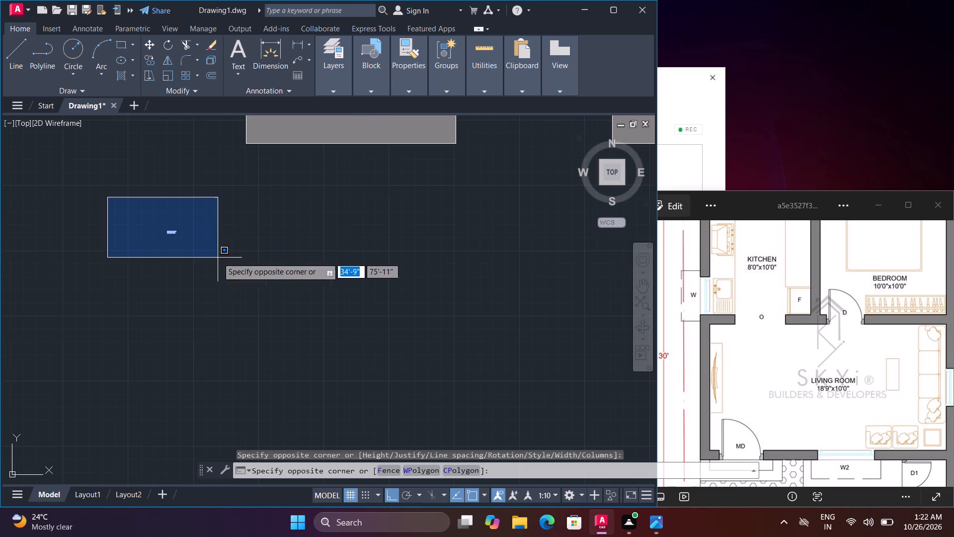
left_click(218, 258)
scroll(223, 253, "down", 2)
key("d")
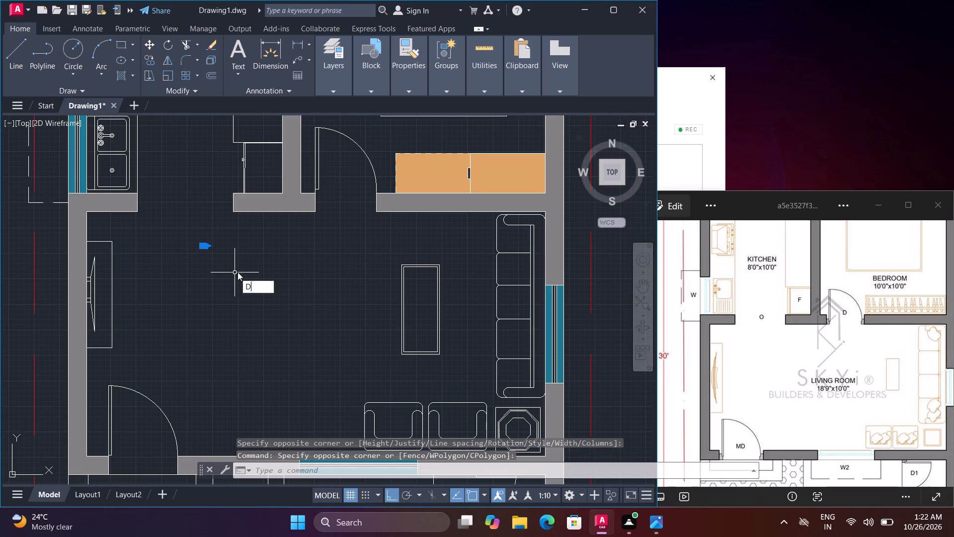
key("BackSpace")
type("SC")
key("space")
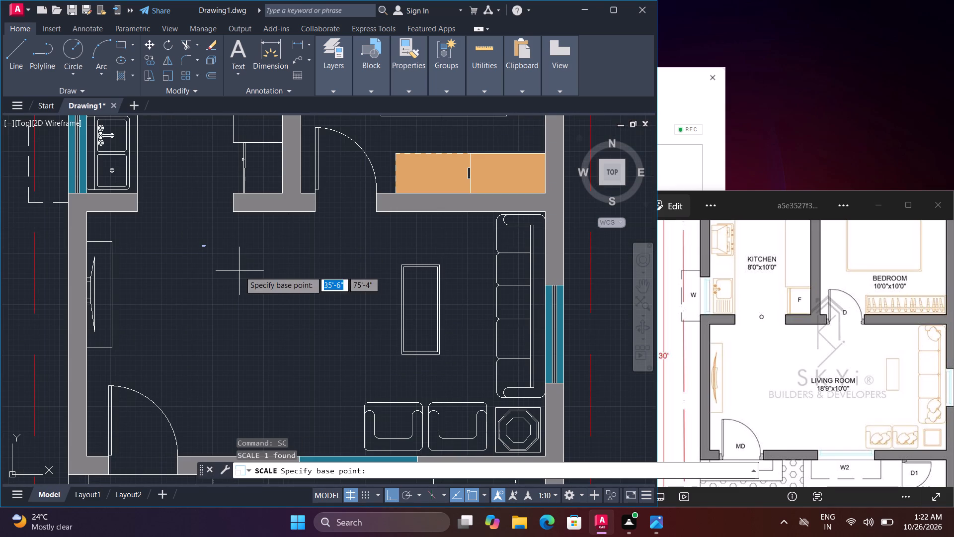
left_click(204, 247)
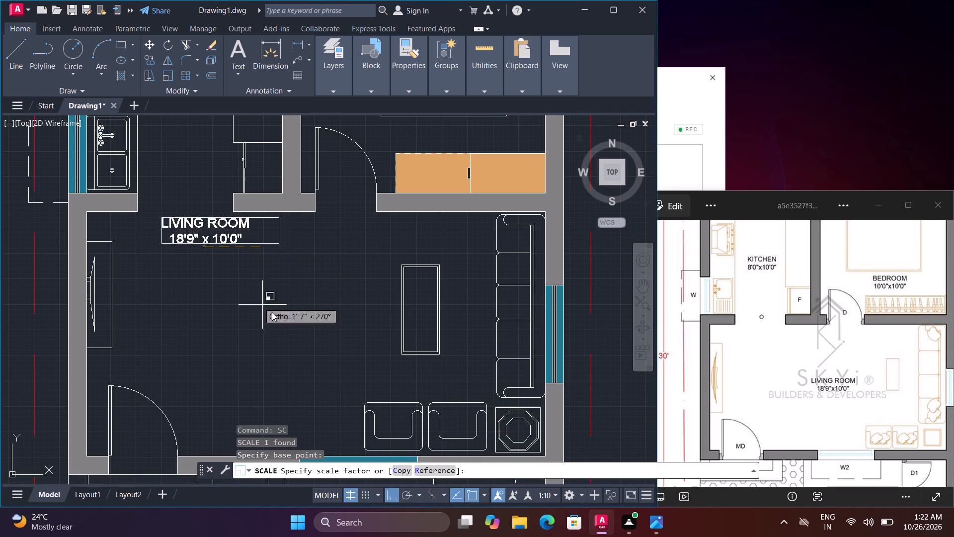
scroll(297, 308, "down", 1)
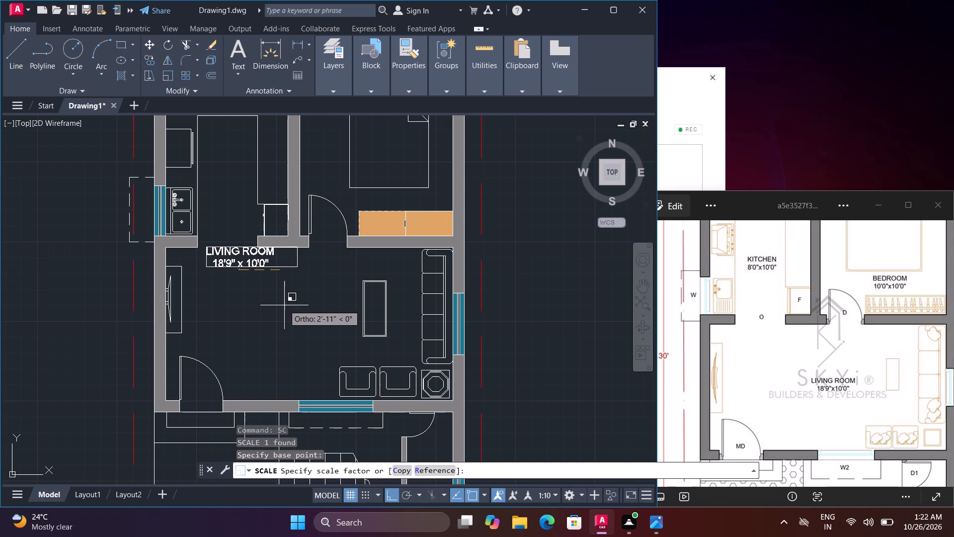
left_click(284, 305)
Move the LIVING ROOM label about 3'-11" diagonally with Ortho off, into the open area between the TV unit and the coffee table.
key("m")
key("space")
left_click(243, 254)
key("space")
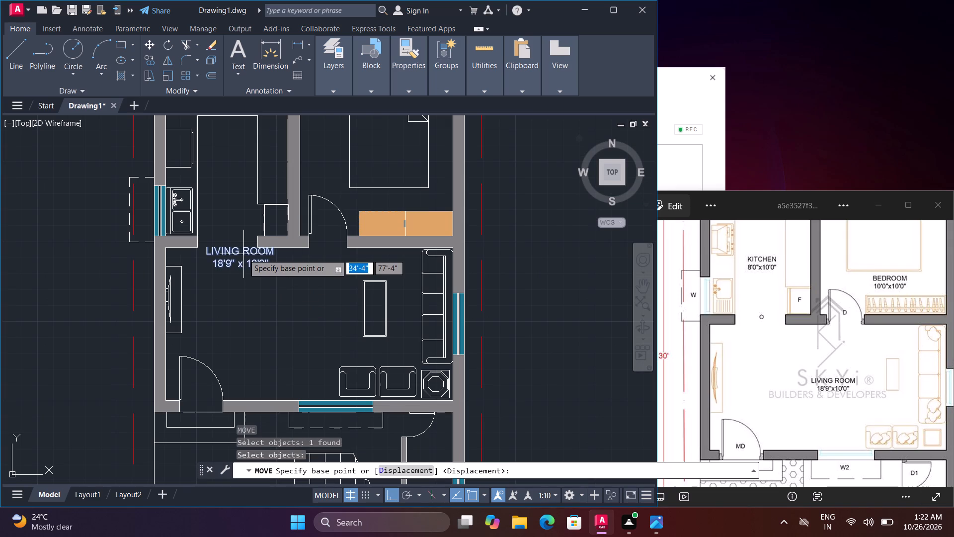
left_click(243, 254)
left_click(248, 265)
key("F8")
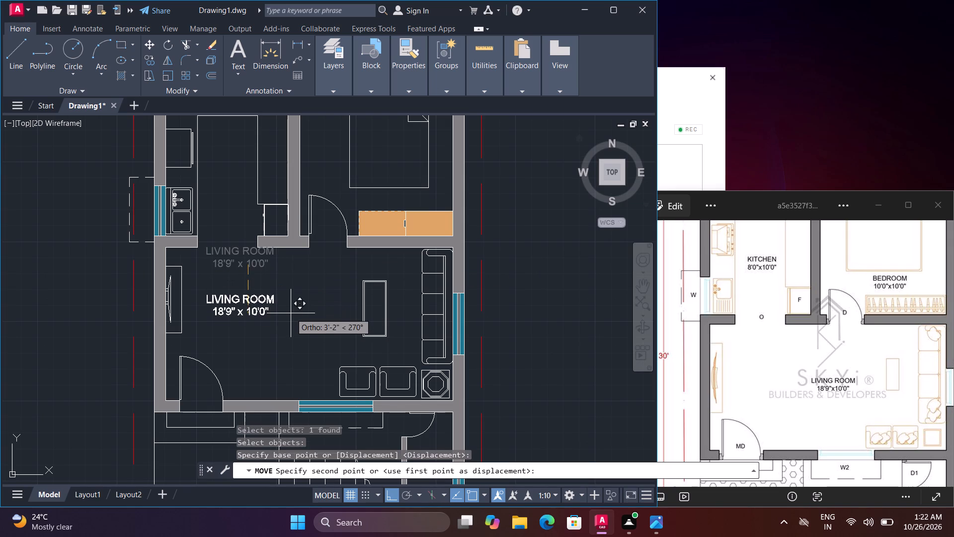
scroll(285, 312, "down", 1)
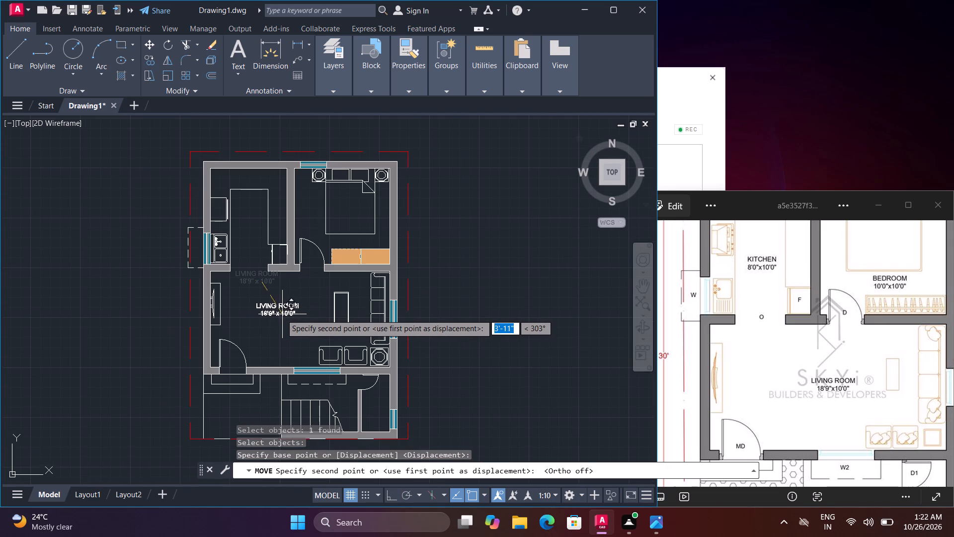
left_click(280, 313)
Copy the LIVING ROOM label into the kitchen, the bedroom, the parking area and the toilet.
type("CO")
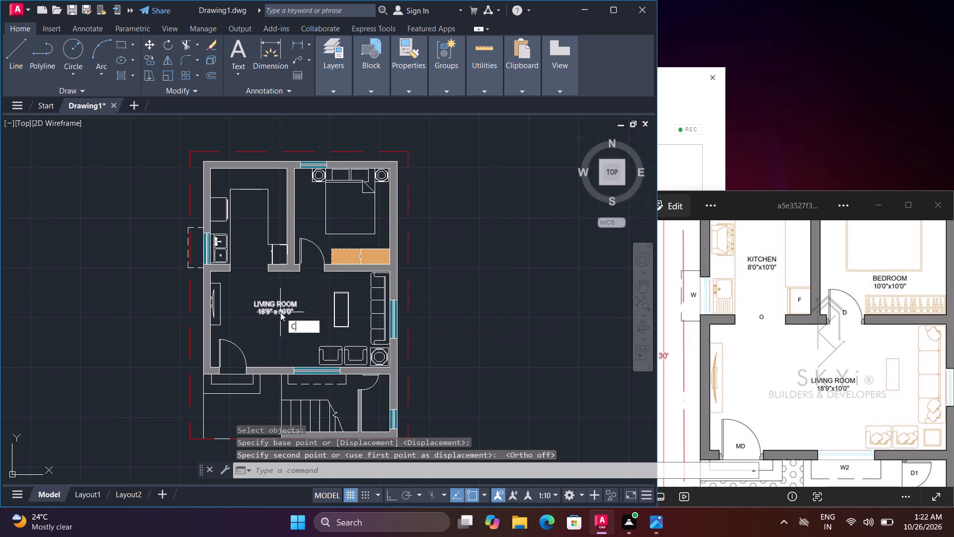
key("space")
left_click(280, 312)
key("space")
left_click(281, 310)
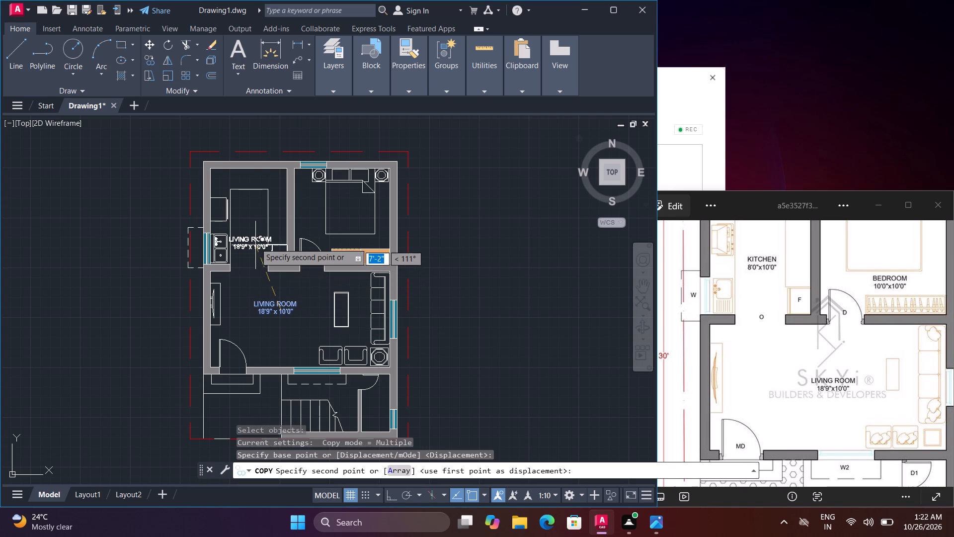
left_click(256, 236)
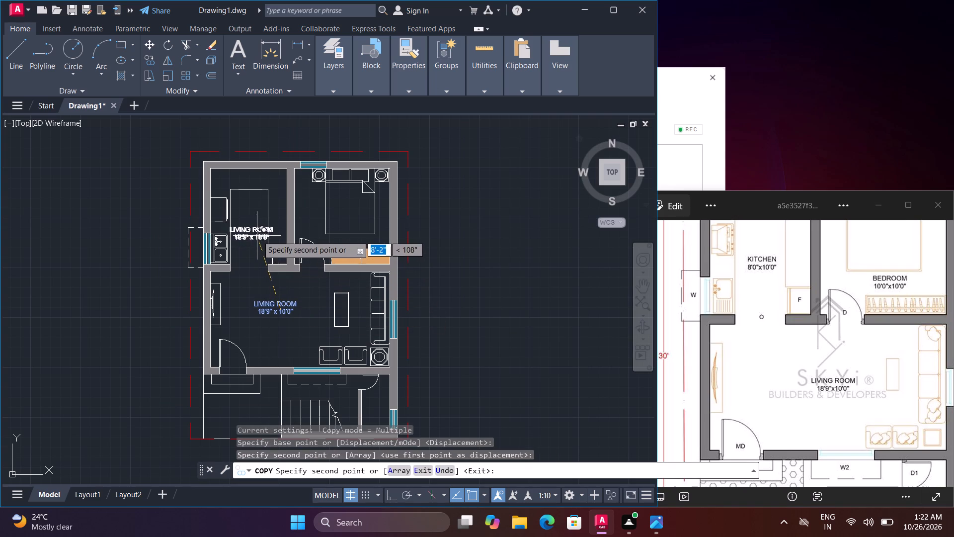
left_click(355, 244)
middle_click_drag(299, 330, 283, 279)
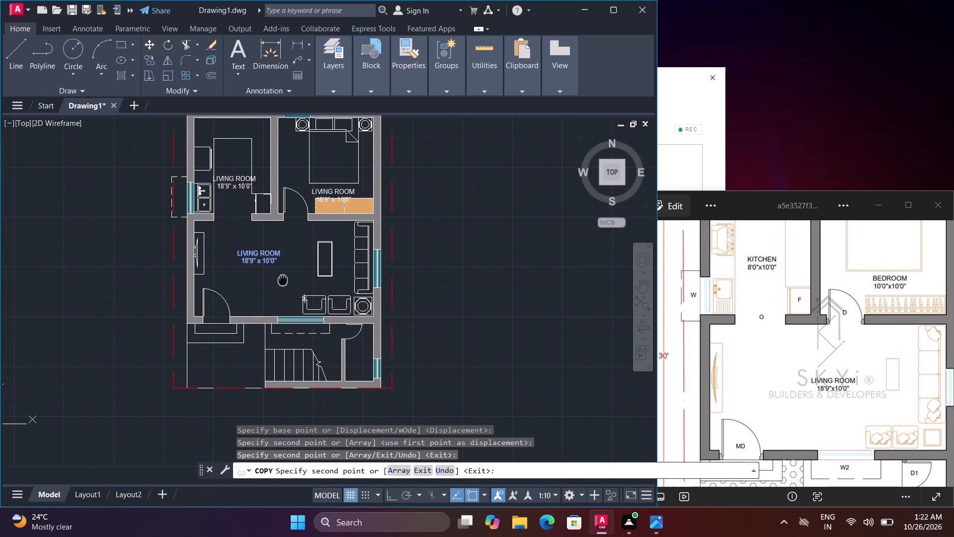
scroll(835, 380, "down", 4)
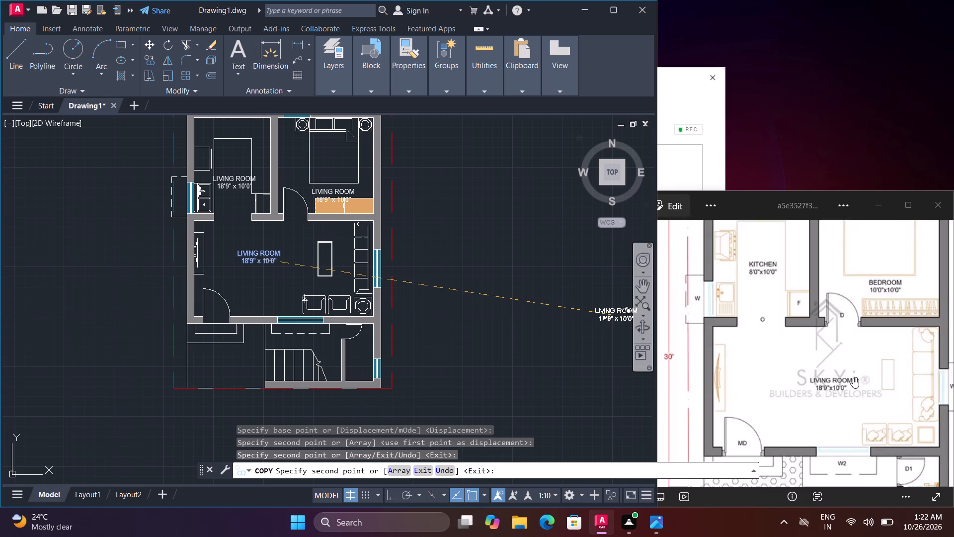
scroll(853, 377, "down", 2)
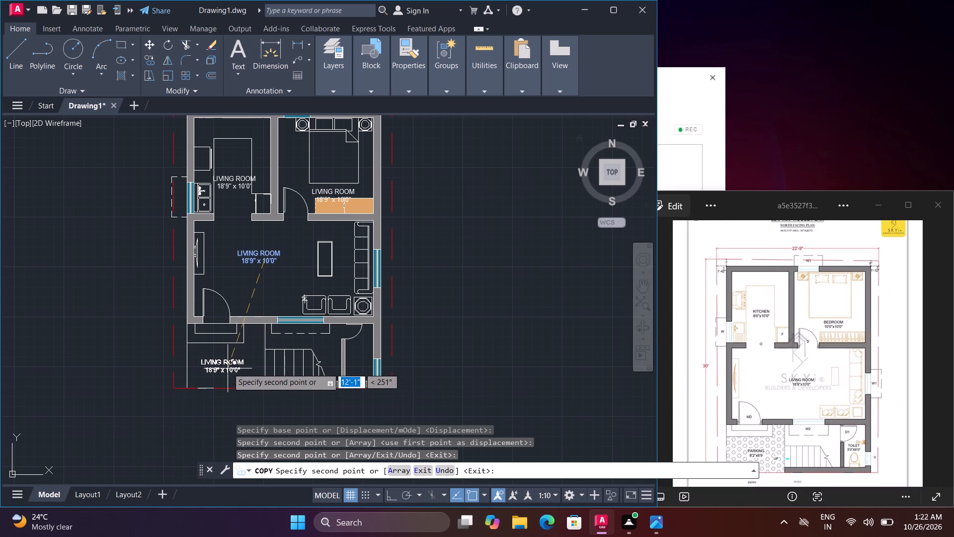
left_click(229, 363)
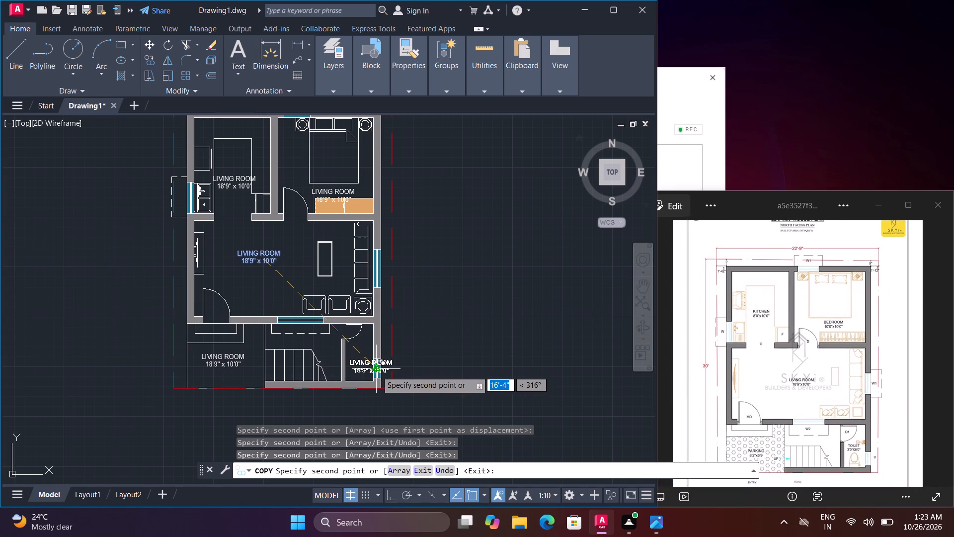
scroll(364, 362, "up", 4)
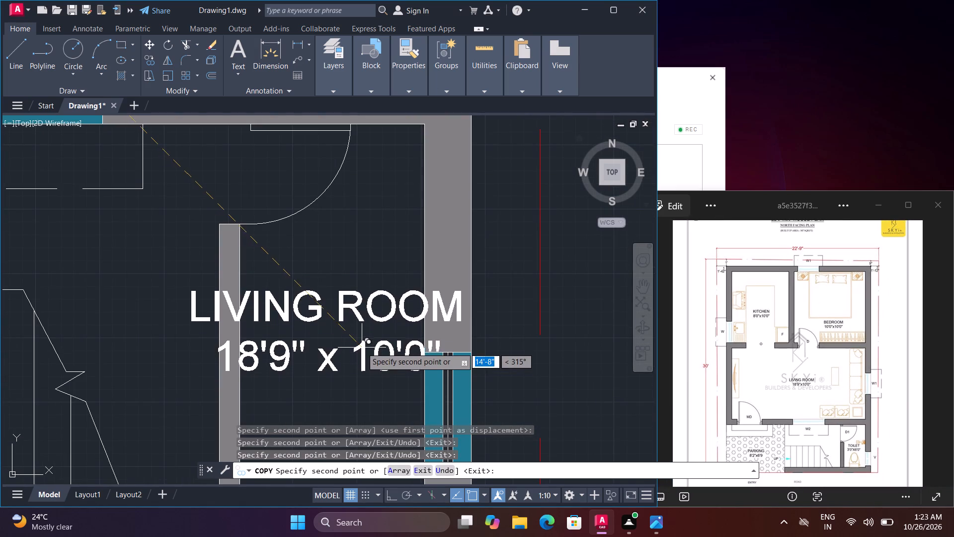
left_click(362, 346)
scroll(362, 344, "down", 4)
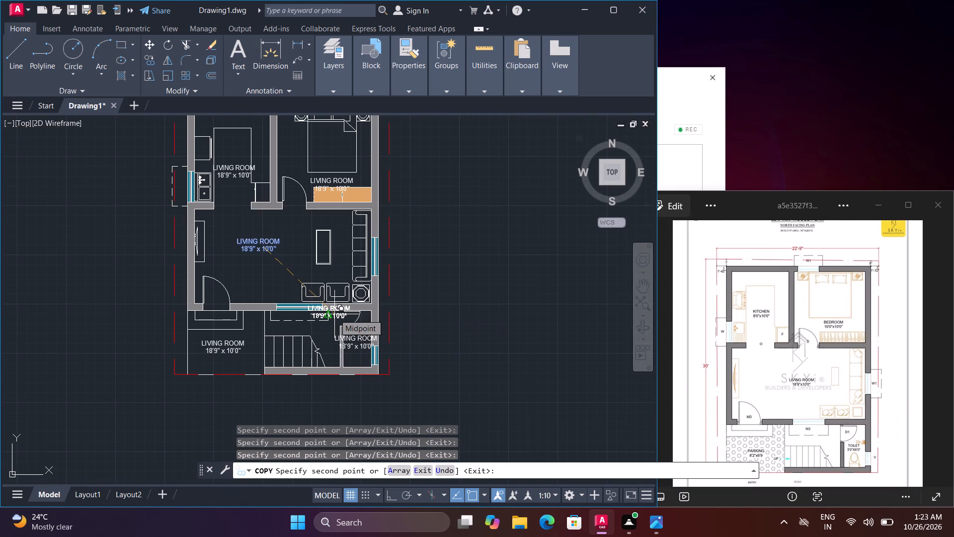
key("Escape")
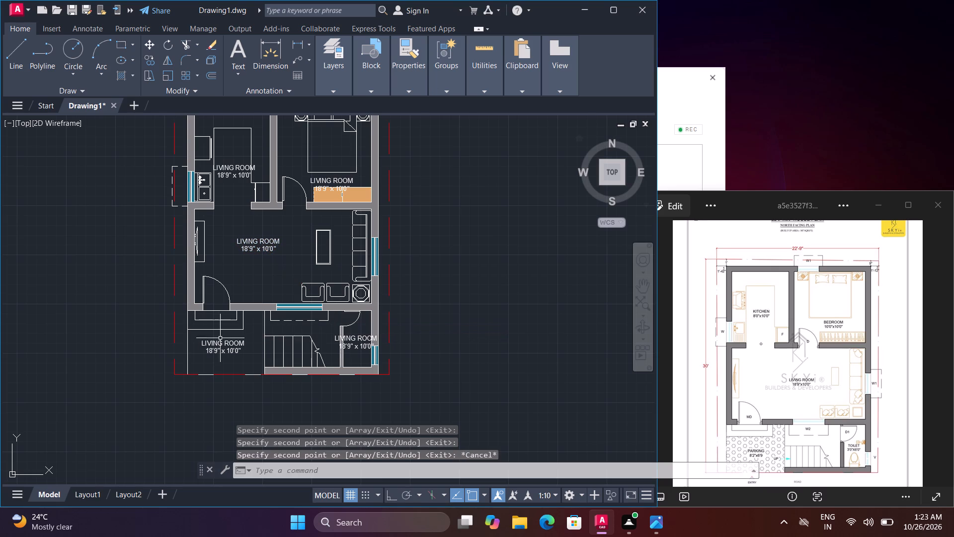
Replace the text of the label copy in the parking area with PARKING and 5'2" x 6'9" on a second line.
double_click(216, 344)
key("ctrl+a")
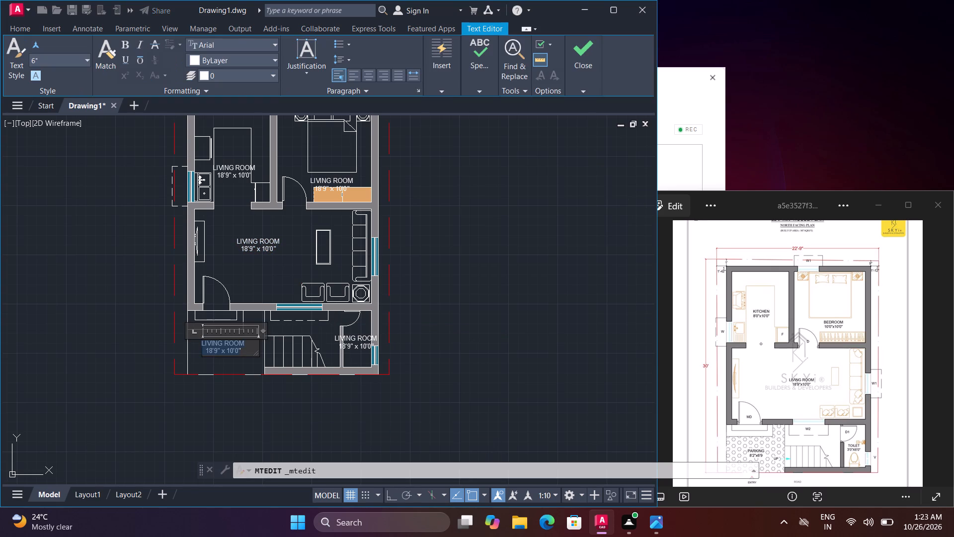
type("PARKING")
key("Return")
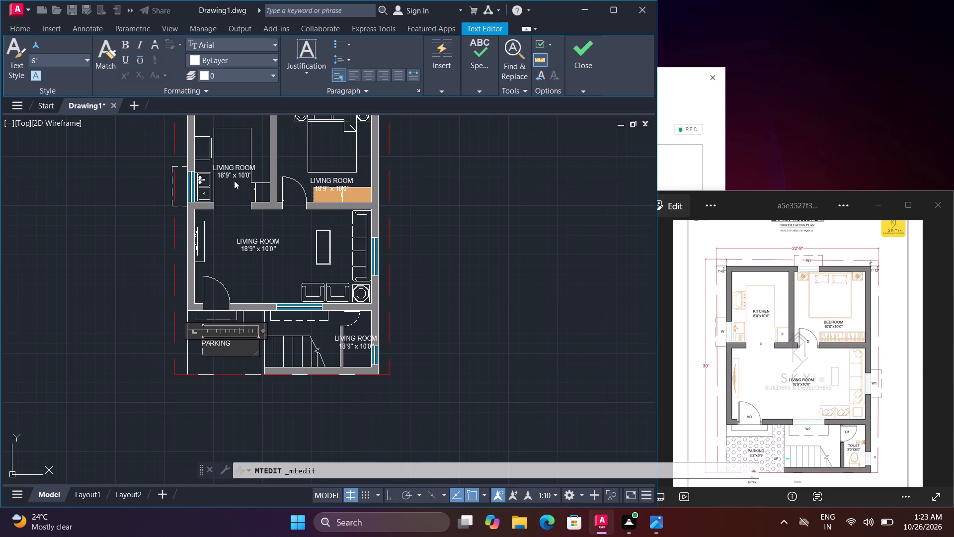
scroll(779, 446, "up", 1)
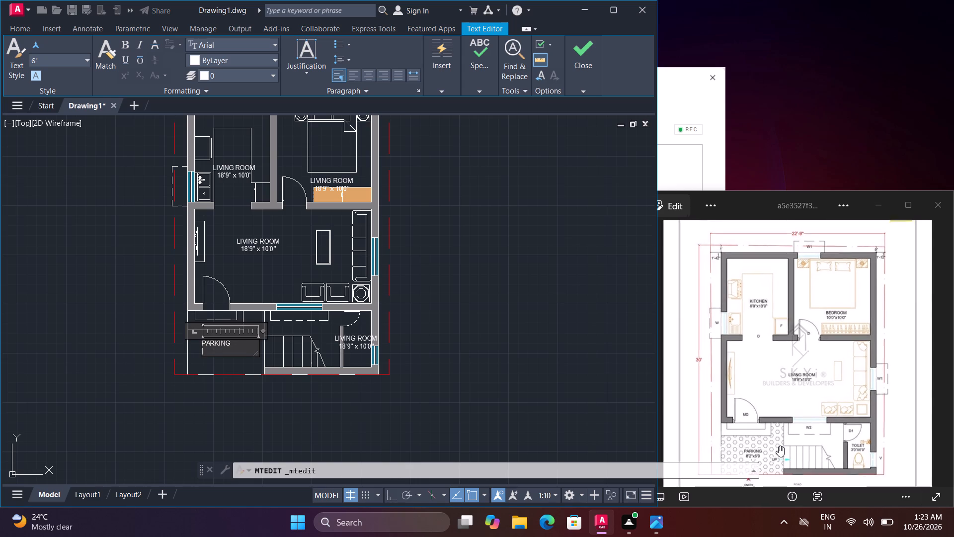
scroll(779, 446, "up", 2)
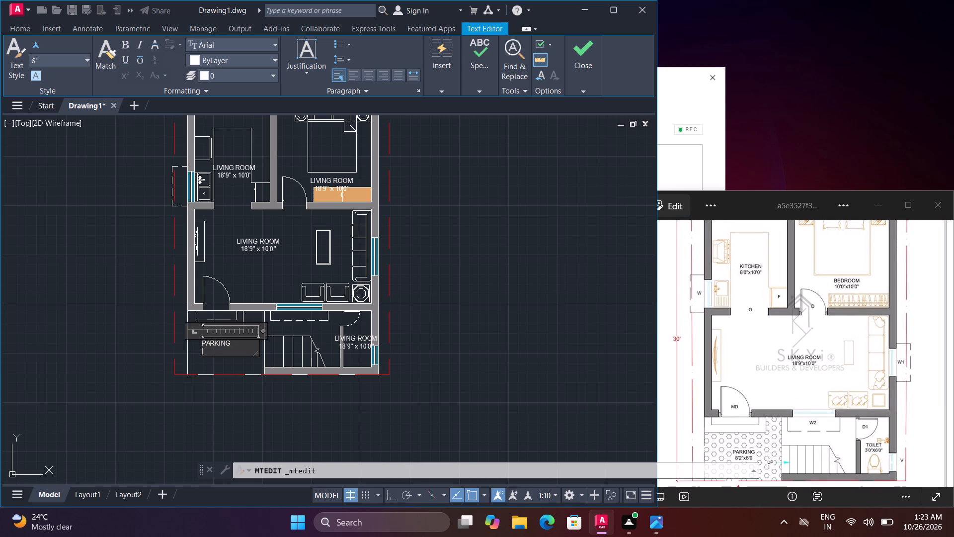
type("5'")
type("2\"")
key("space")
type("x")
key("space")
type("6'9\"")
left_click(264, 402)
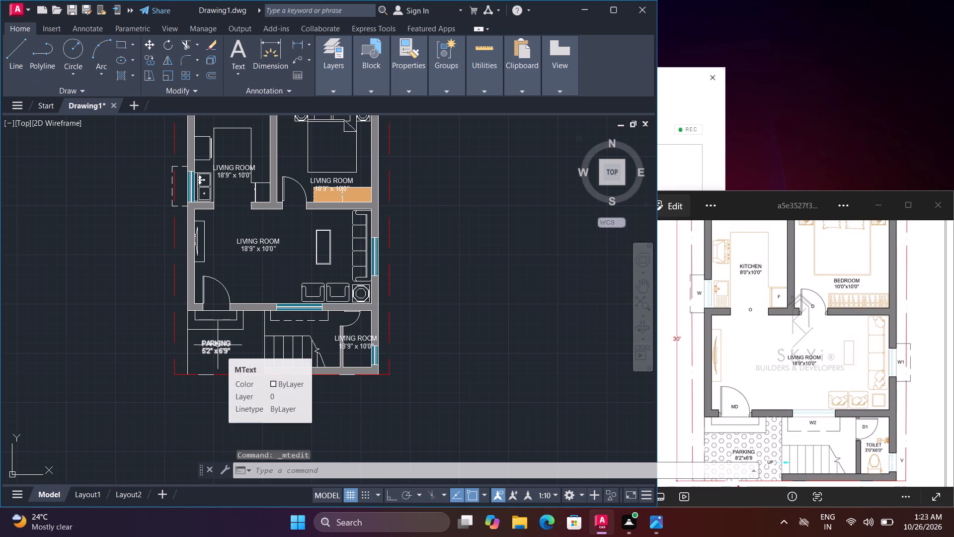
Scale the PARKING label with picked points in two passes, shrinking it and enlarging it again to slightly smaller than the LIVING ROOM label.
left_click(218, 345)
type("SC")
key("space")
left_click(218, 345)
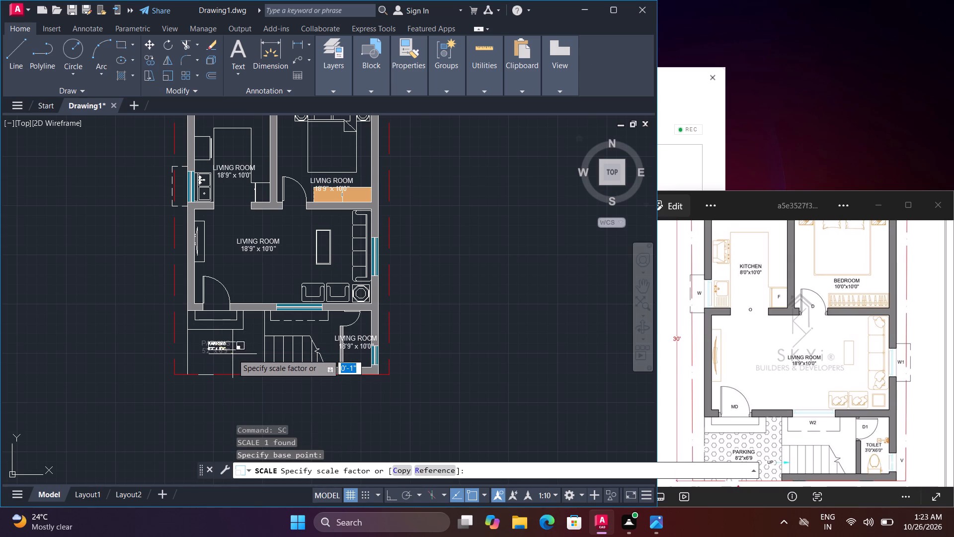
left_click(233, 354)
scroll(230, 353, "up", 1)
key("space")
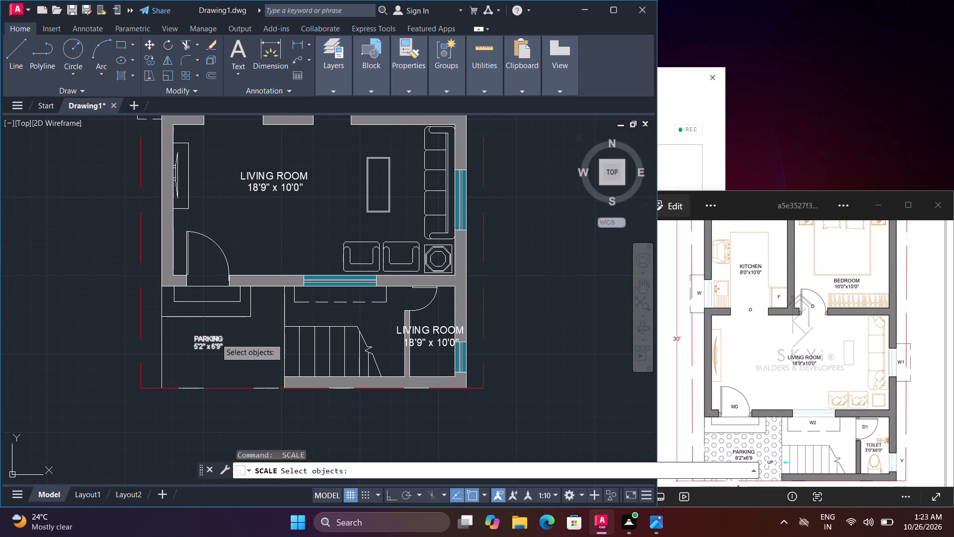
left_click(216, 338)
key("space")
left_click(208, 343)
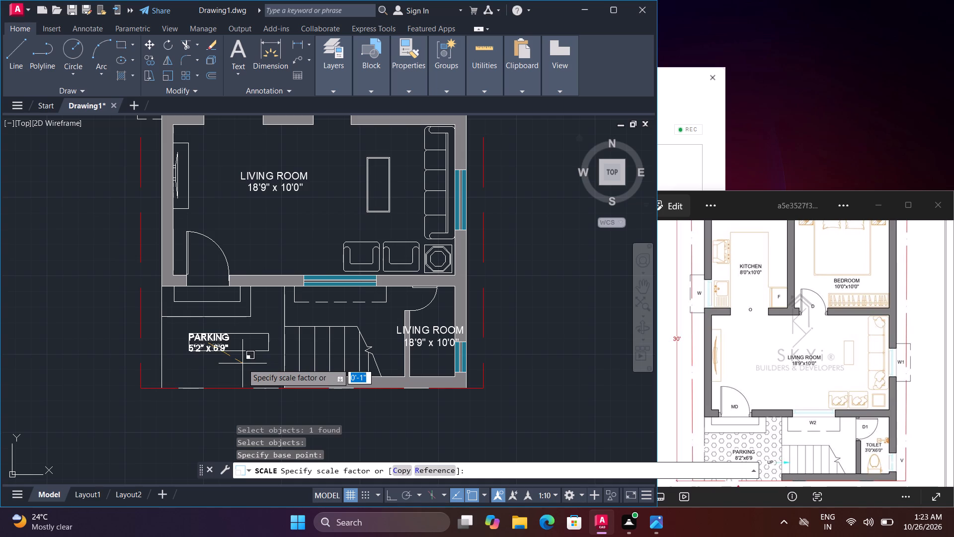
left_click(242, 363)
Move the PARKING label about 1'-3" diagonally towards the stairs to centre it in the parking area.
type("M")
key("space")
left_click(226, 337)
key("space")
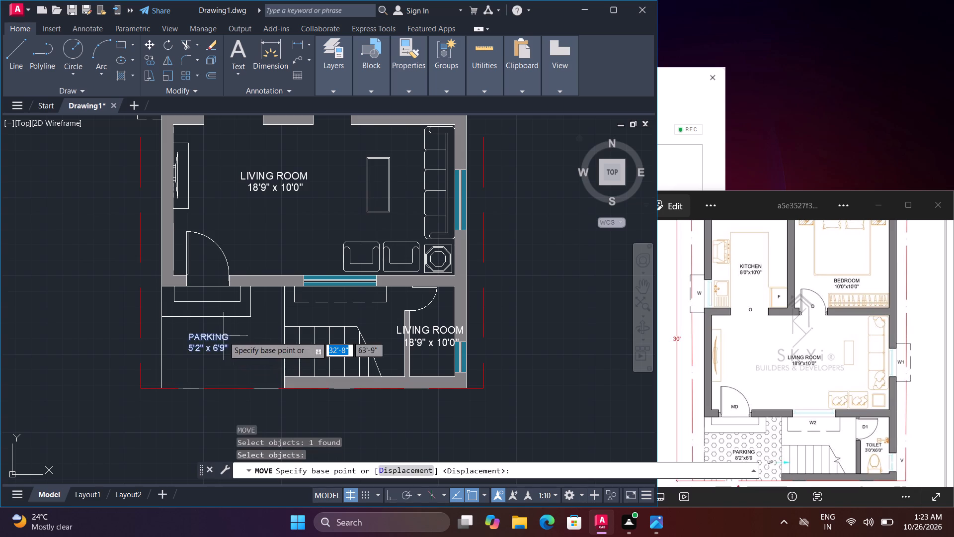
left_click(222, 336)
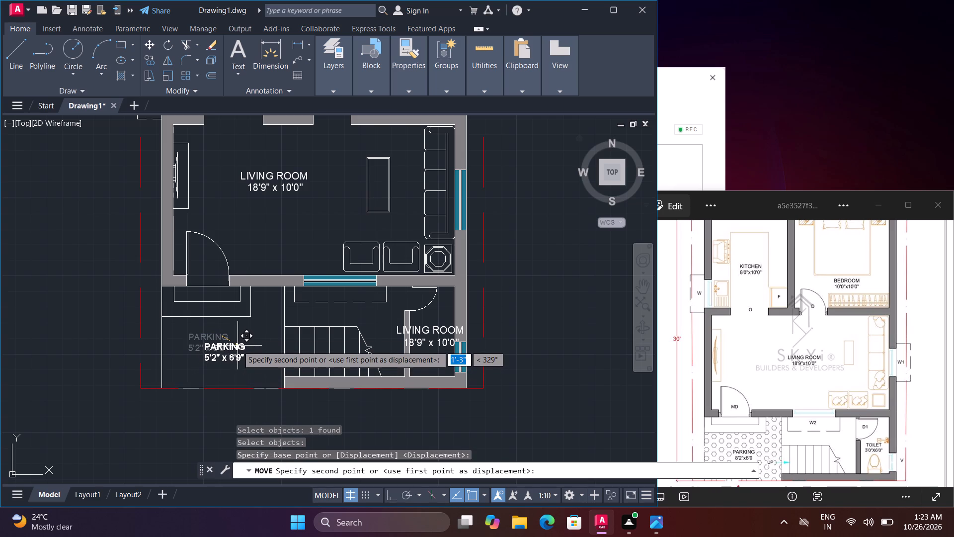
left_click(238, 343)
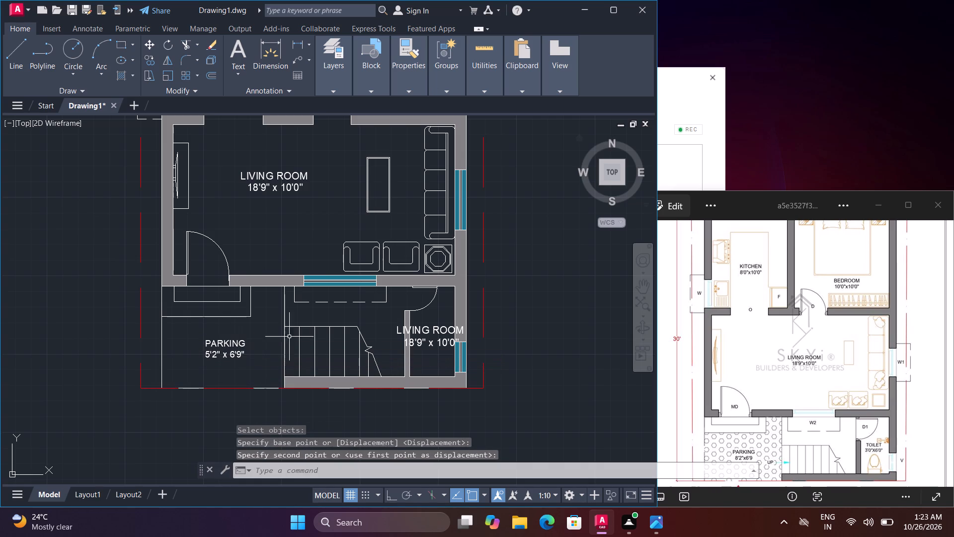
Move the label copy in the toilet slightly downward within the room.
left_click(435, 334)
key("space")
left_click(432, 332)
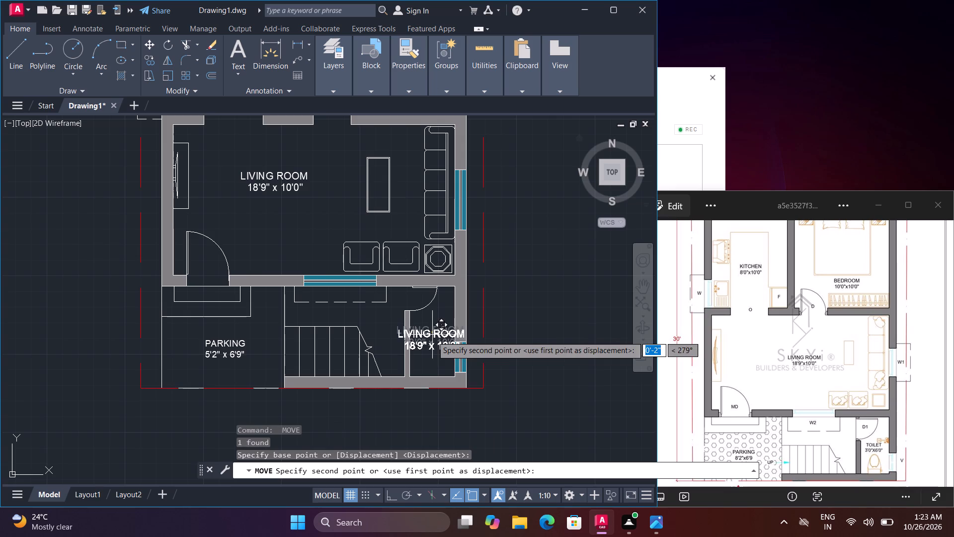
left_click(433, 337)
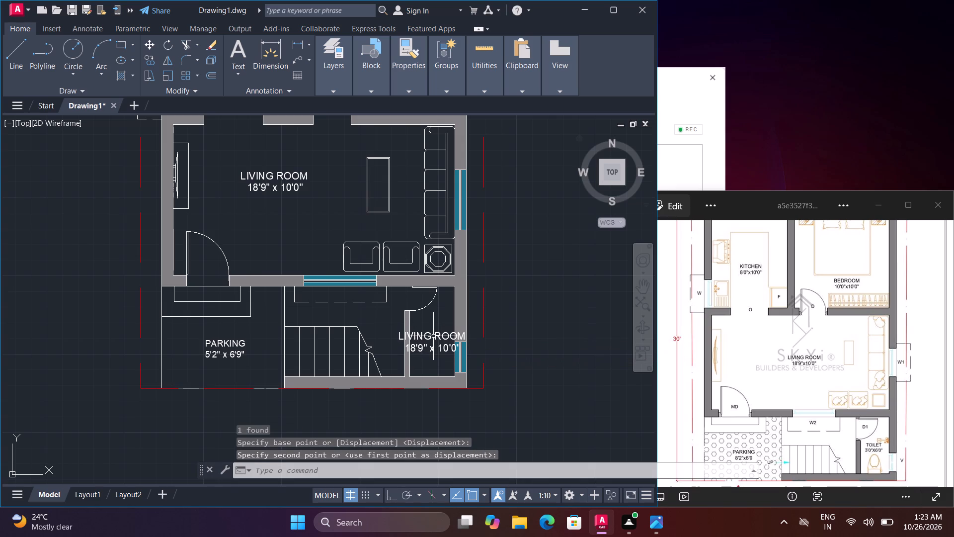
Replace the text of the label copy in the toilet with TOILET and 3'0" x 6'0" on a second line.
double_click(433, 336)
double_click(433, 336)
double_click(428, 337)
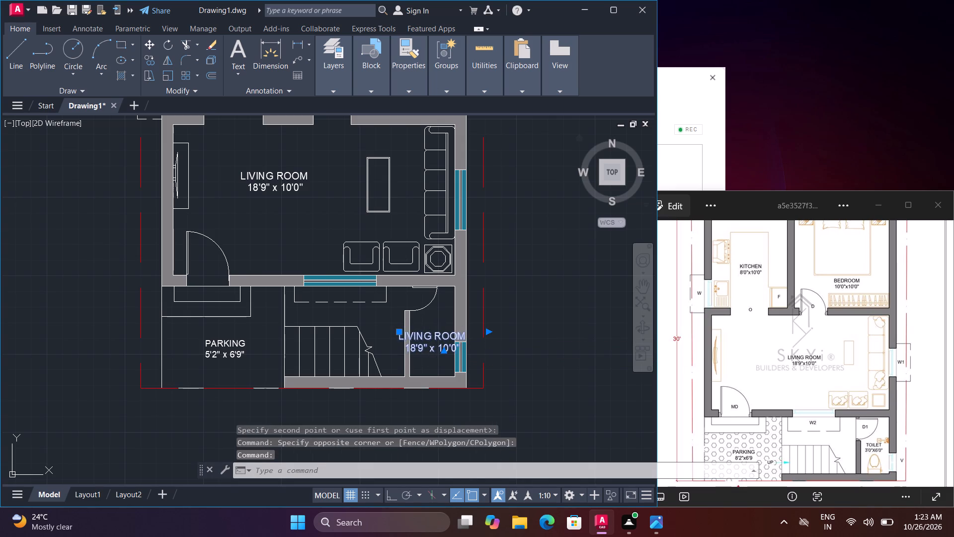
key("ctrl+a")
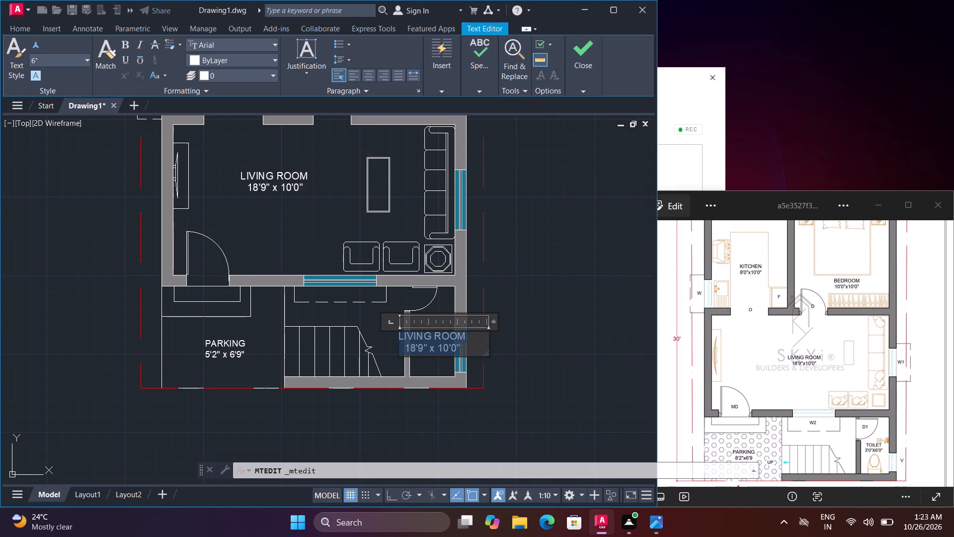
type("TOILET")
key("Return")
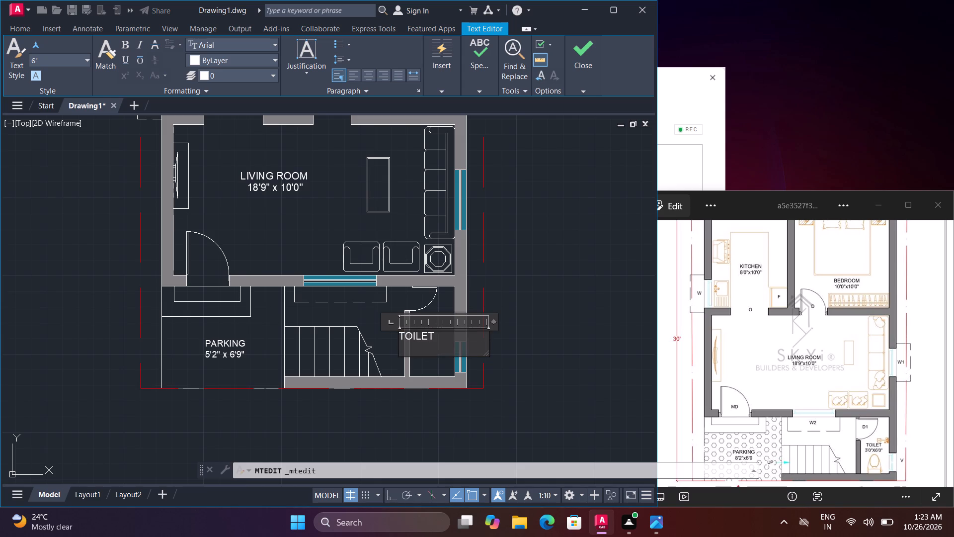
type("3'")
type("0\"")
key("space")
type("x 6'0\"")
Indent the TOILET line with one leading space to centre it above the size line, and finish editing the text.
key("Home")
key("space")
key("BackSpace")
key("Up")
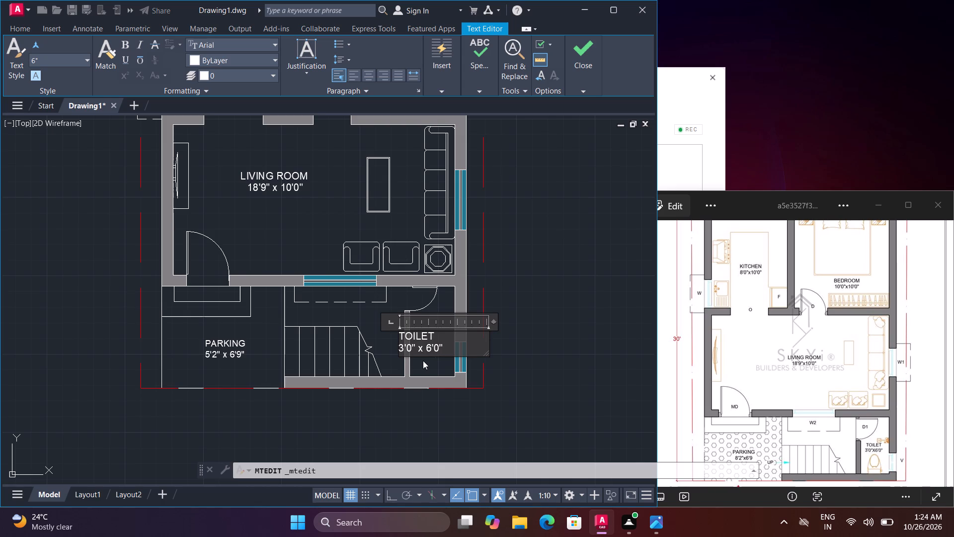
key("space")
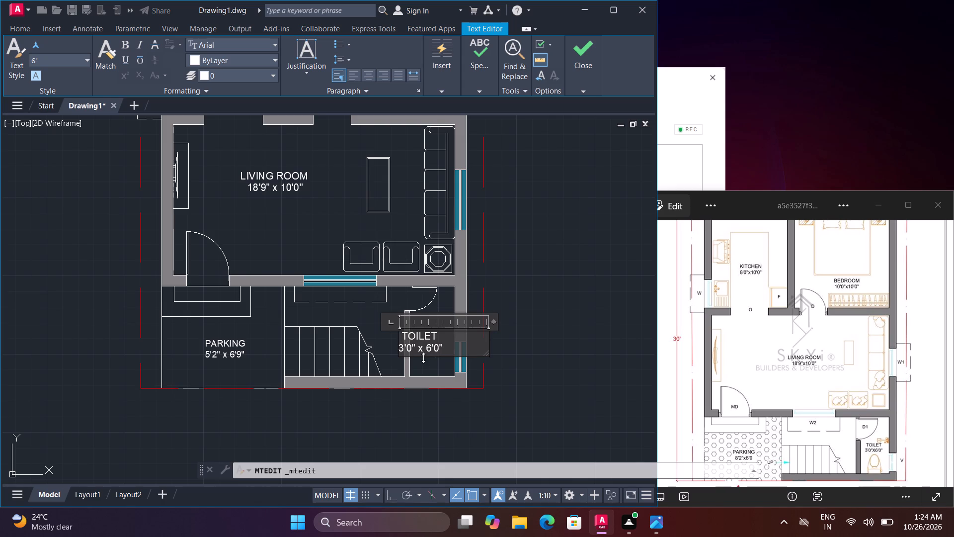
left_click(423, 358)
left_click(426, 365)
Scale the TOILET label down with picked points to a little over half its size so it fits inside the room.
left_click(435, 338)
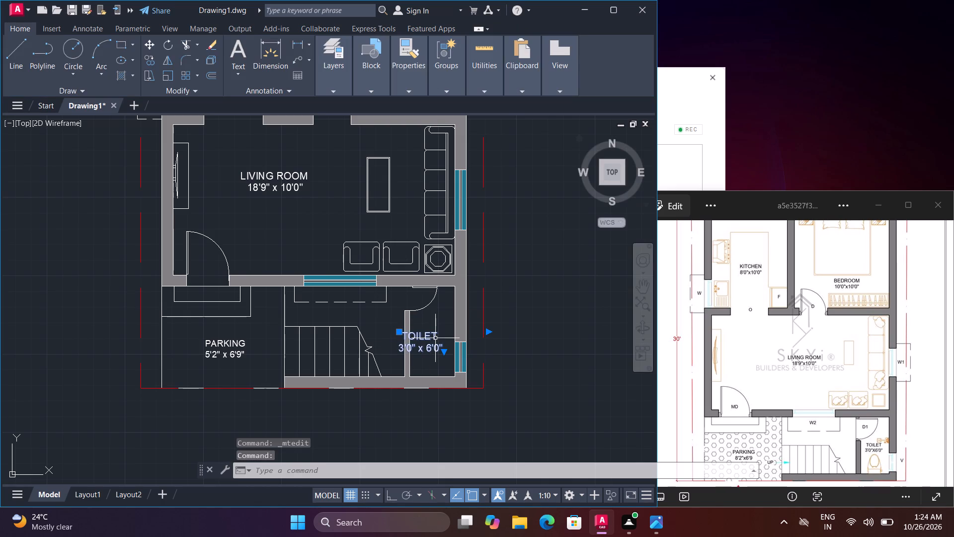
type("SC")
key("space")
left_click(435, 338)
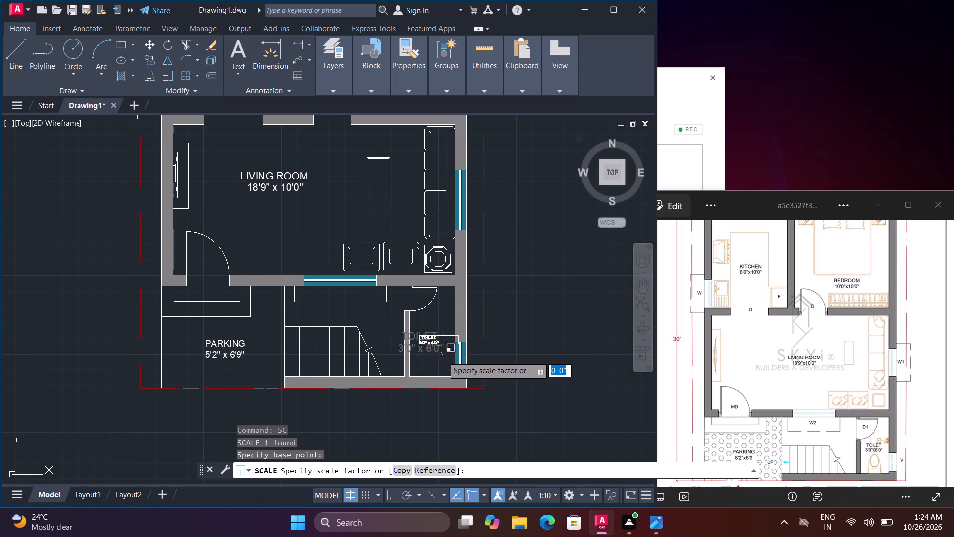
left_click(446, 362)
Move the TOILET label about 1'-0" diagonally upward at about 67° to centre it between the toilet walls.
scroll(429, 338, "up", 1)
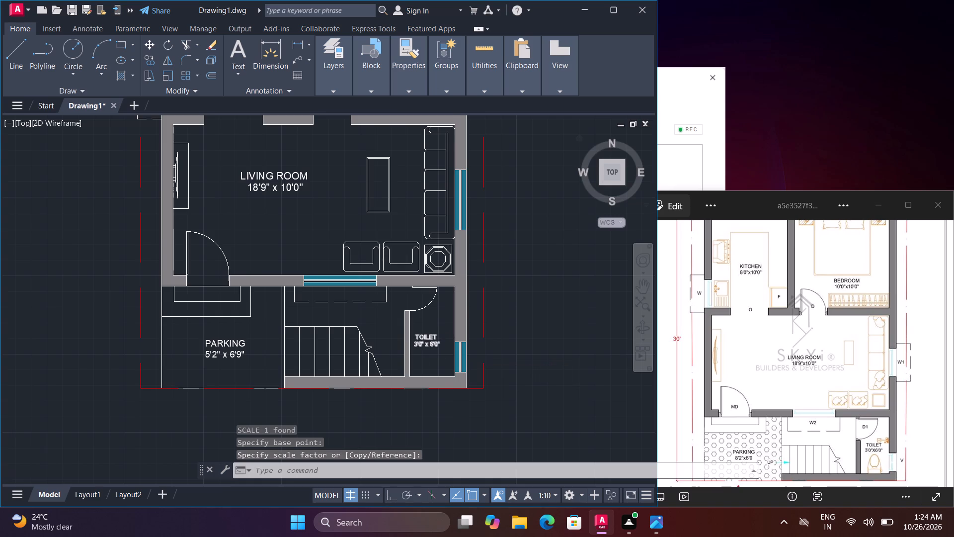
type("M")
key("space")
left_click(429, 338)
key("space")
left_click(429, 337)
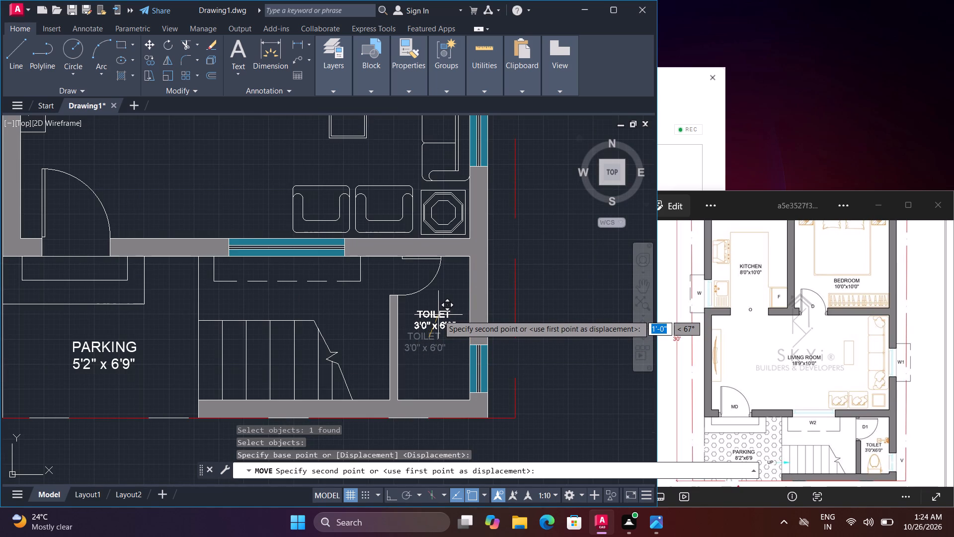
left_click(438, 315)
Replace the text of the label copy in the kitchen with KITCHEN and 8'0" x 10'0" on a second line.
scroll(434, 330, "down", 2)
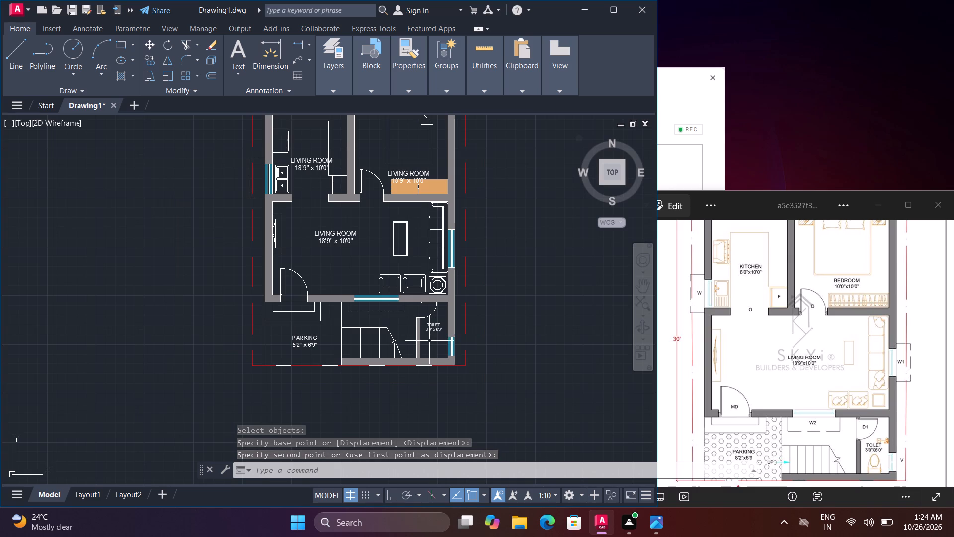
middle_click_drag(308, 235, 344, 401)
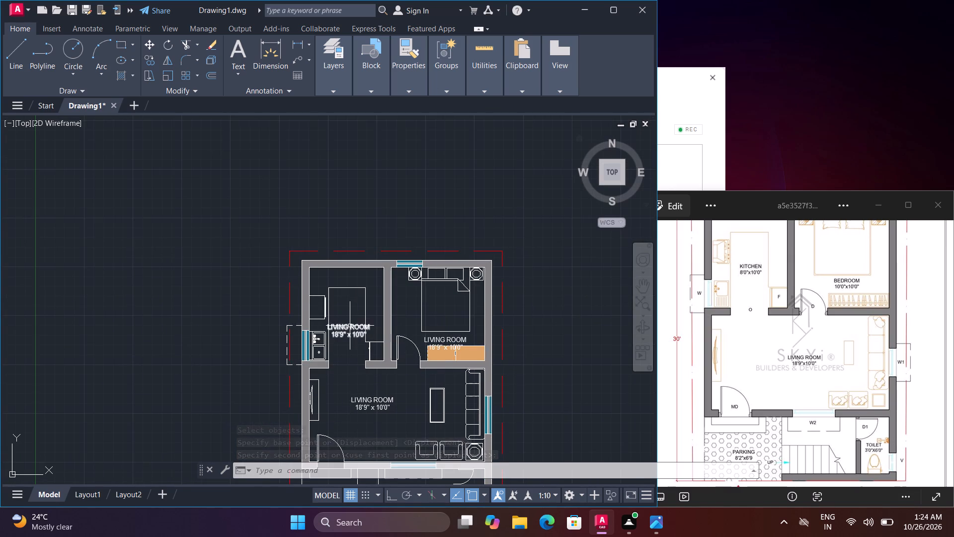
double_click(350, 326)
double_click(350, 327)
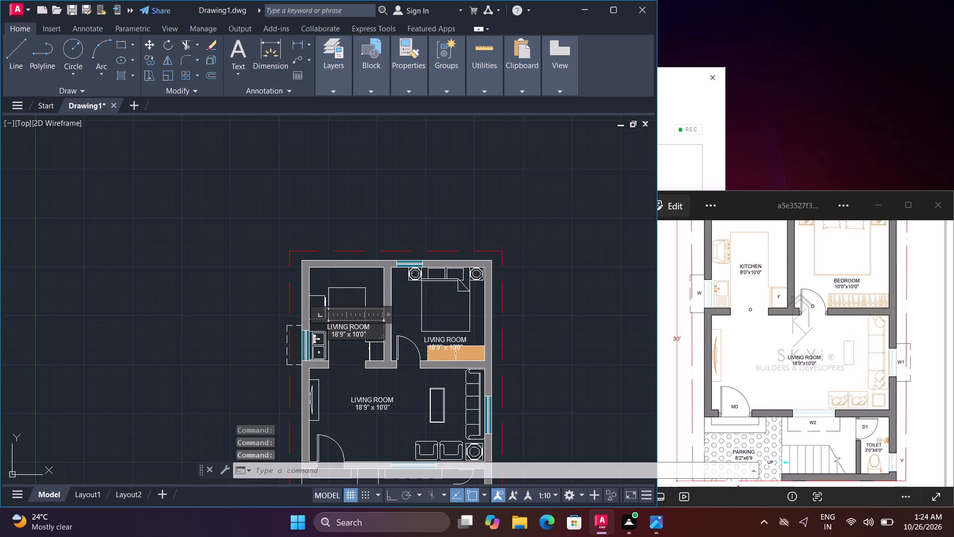
key("ctrl+a")
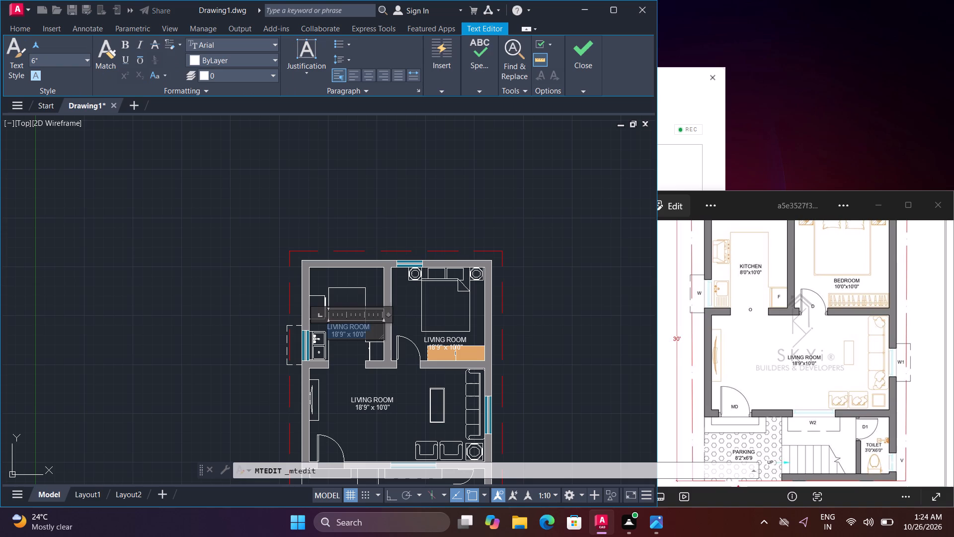
type("KITCHEN")
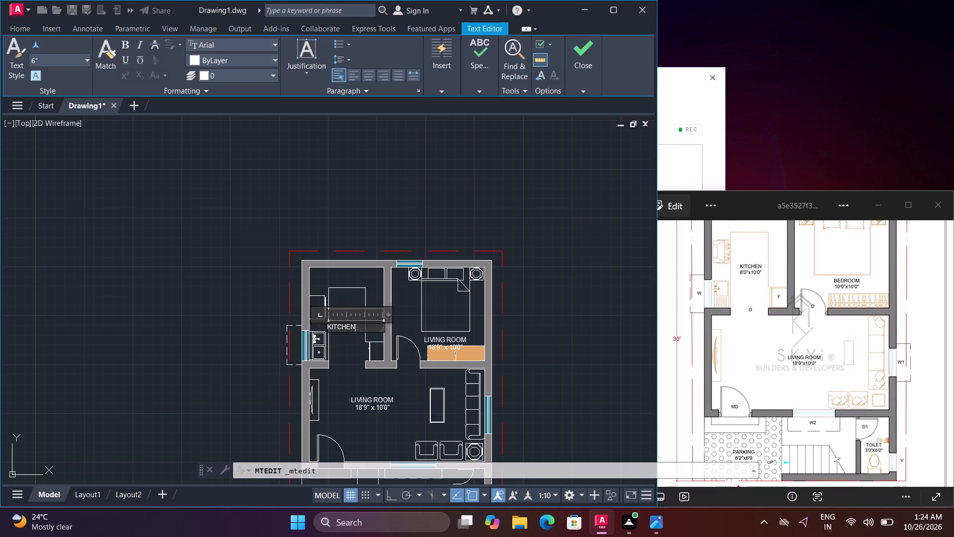
key("Return")
type("8'0\" x")
key("space")
type("10'0\"")
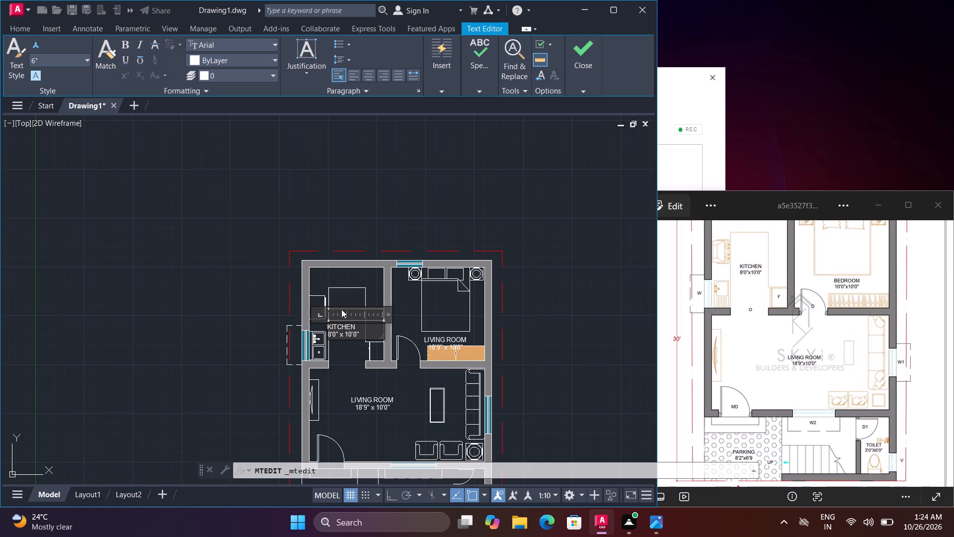
scroll(328, 329, "up", 2)
left_click(325, 327)
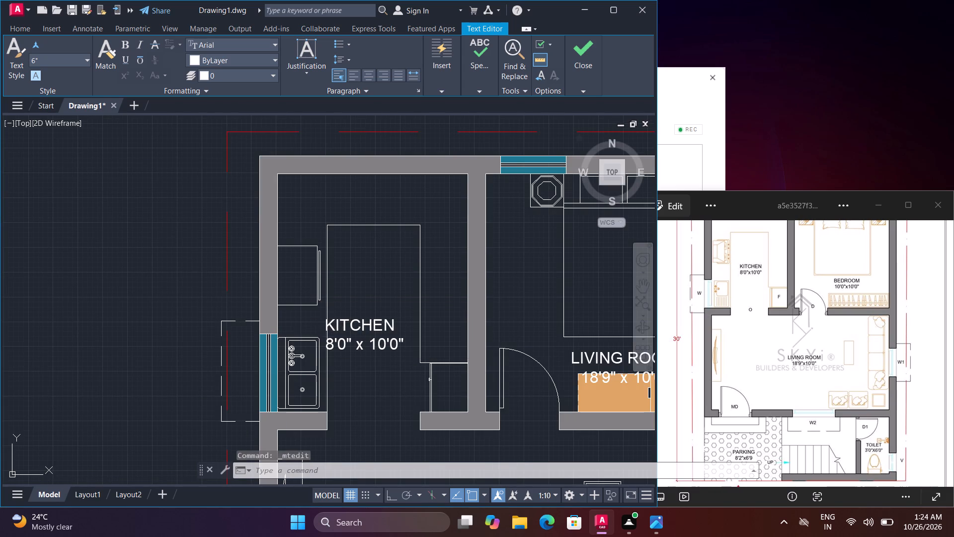
Reopen the kitchen label's text and indent the KITCHEN line with one leading space to centre it above the size line.
double_click(331, 326)
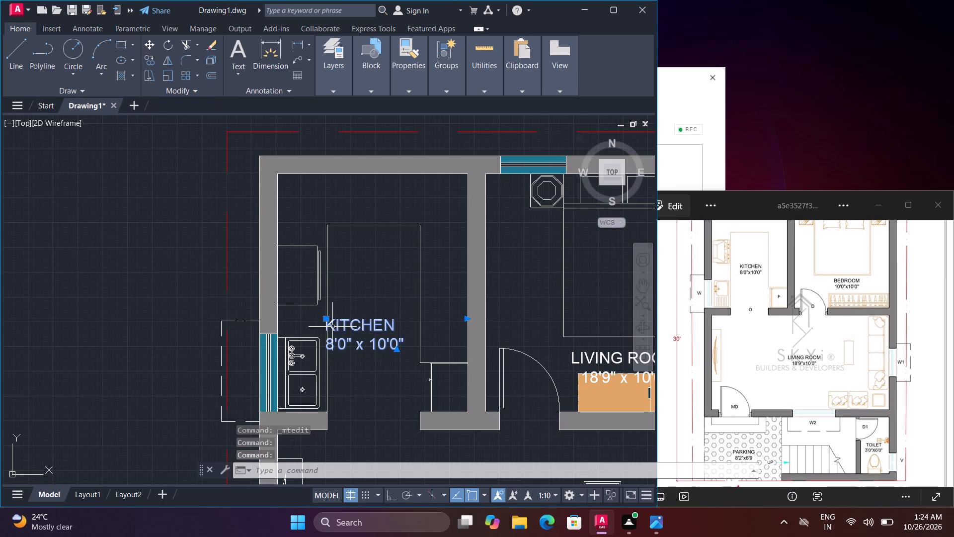
double_click(335, 324)
double_click(334, 330)
left_click(331, 328)
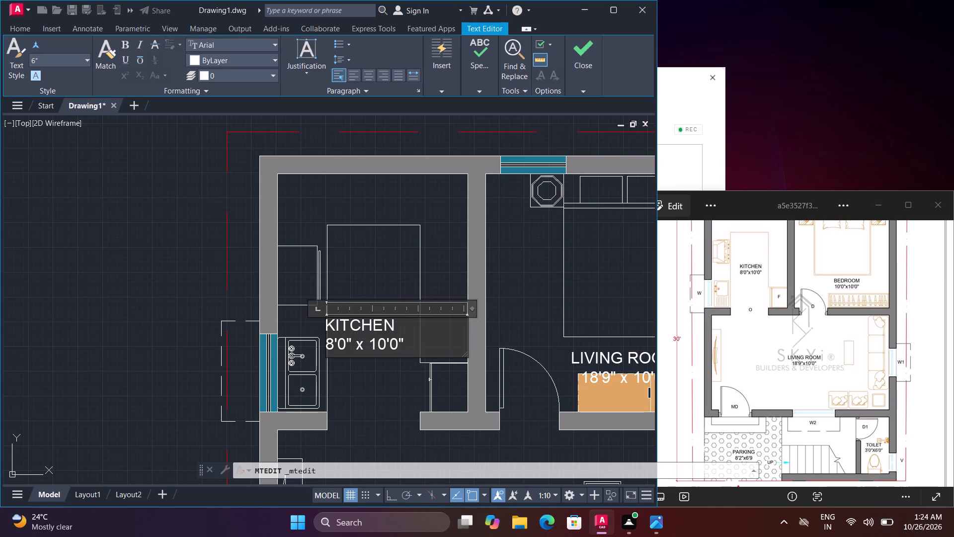
left_click(328, 322)
key("space")
left_click(357, 379)
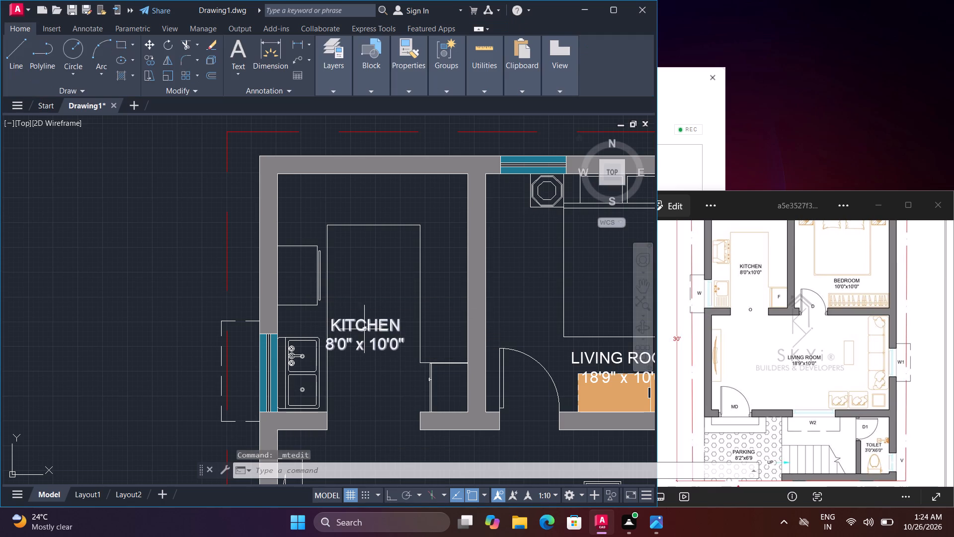
Scale the KITCHEN label down with picked points to roughly three quarters of its size.
left_click(366, 326)
key("s")
type("C")
key("space")
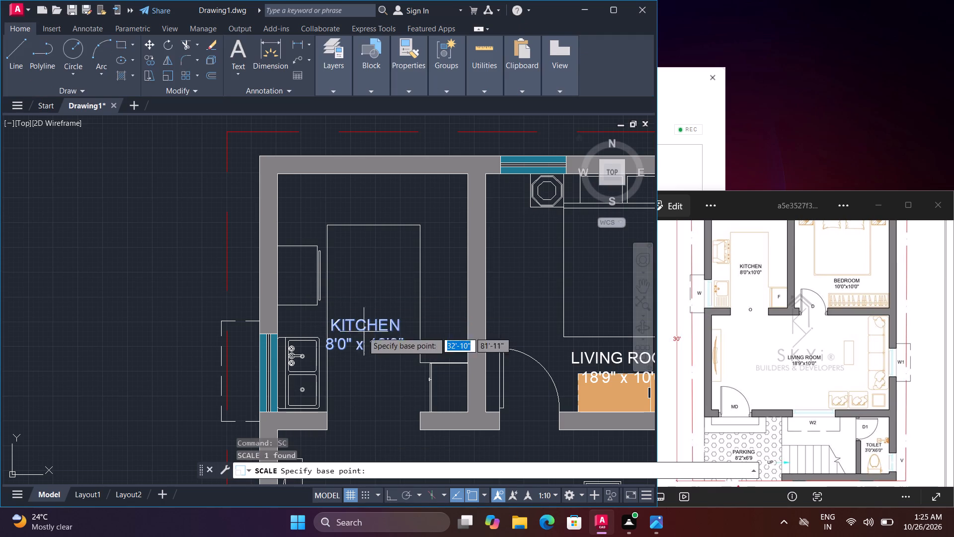
left_click(361, 328)
left_click(390, 374)
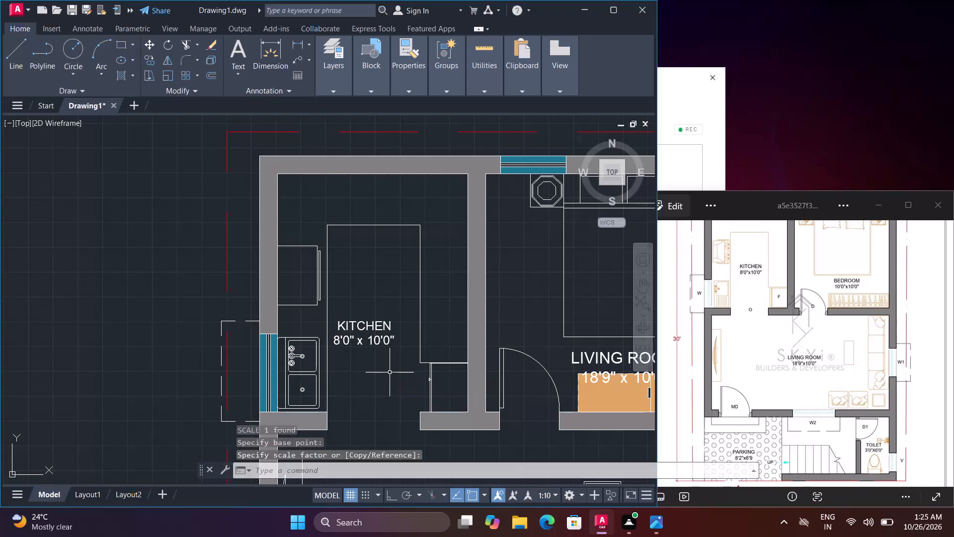
Move the KITCHEN label upward and slightly towards the bedroom wall to place it in the open floor area between the counters.
key("m")
key("space")
left_click(370, 338)
key("space")
left_click(370, 325)
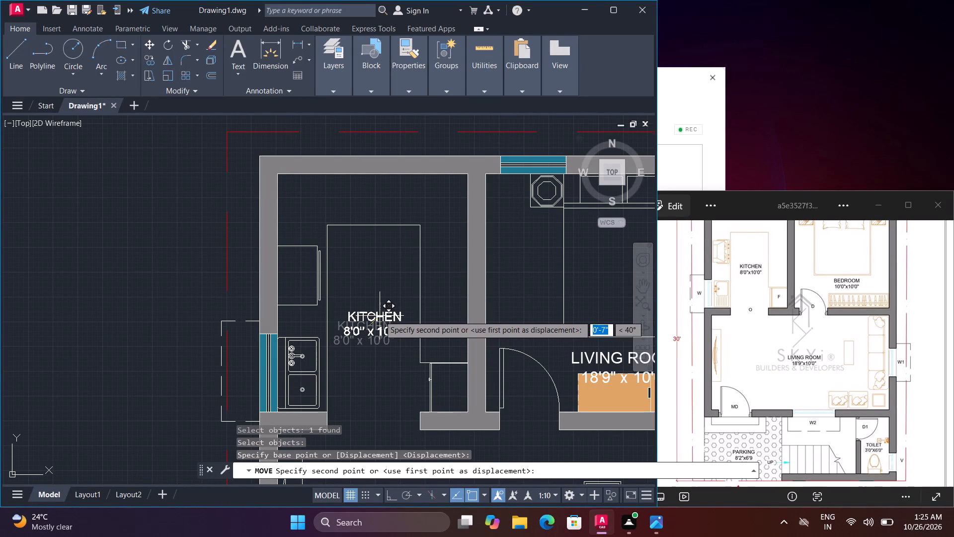
left_click(379, 297)
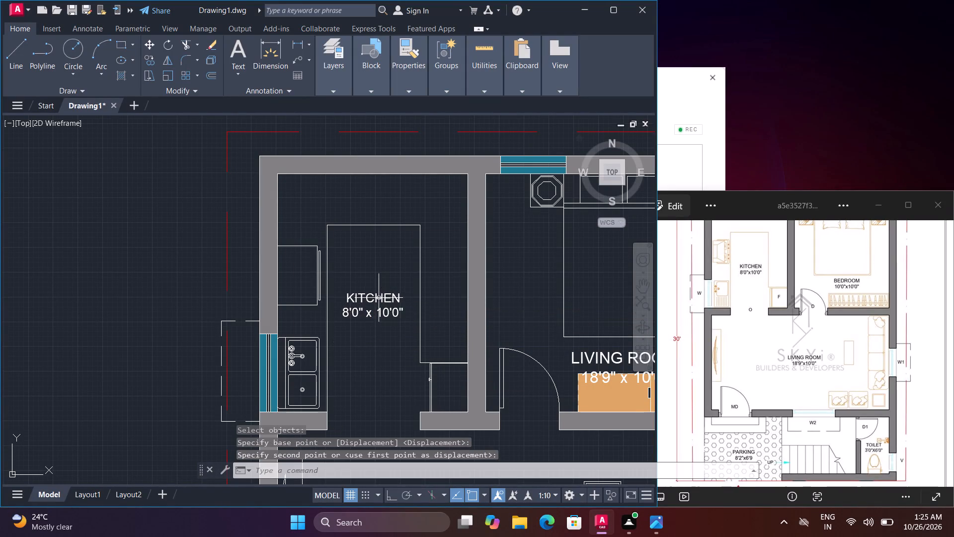
Replace the text of the label copy in the bedroom with BEDROOM and 10'0" x 10'0" on a second line.
scroll(381, 318, "down", 2)
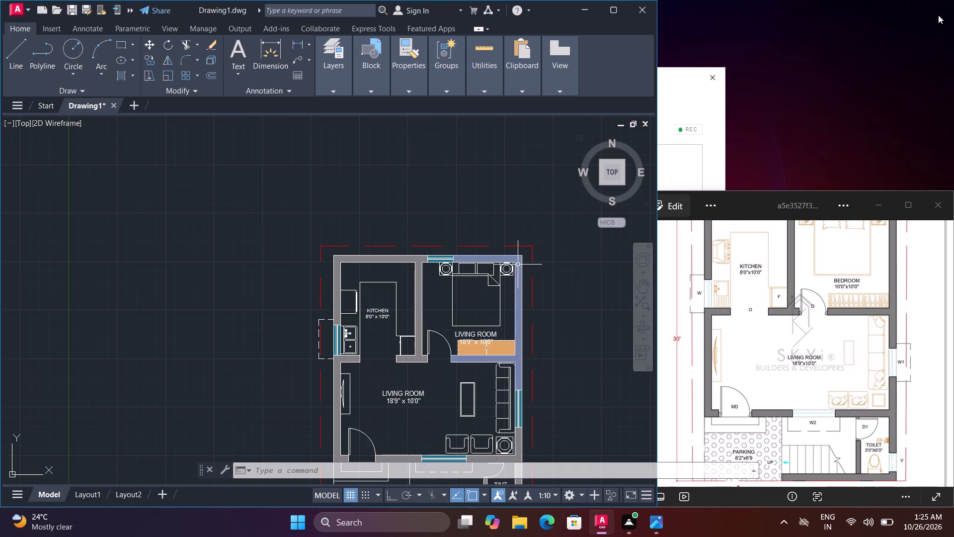
scroll(464, 356, "up", 2)
double_click(472, 307)
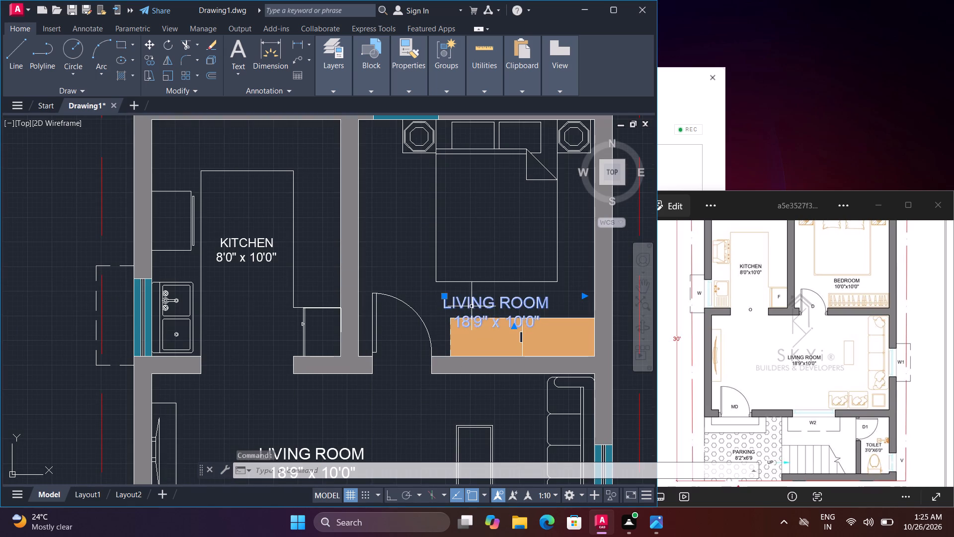
key("ctrl+a")
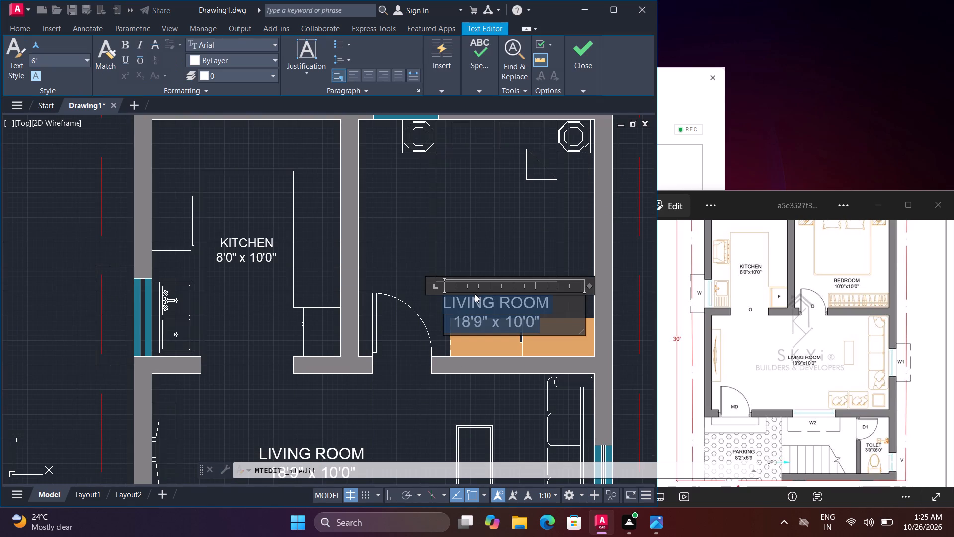
type("BEDR")
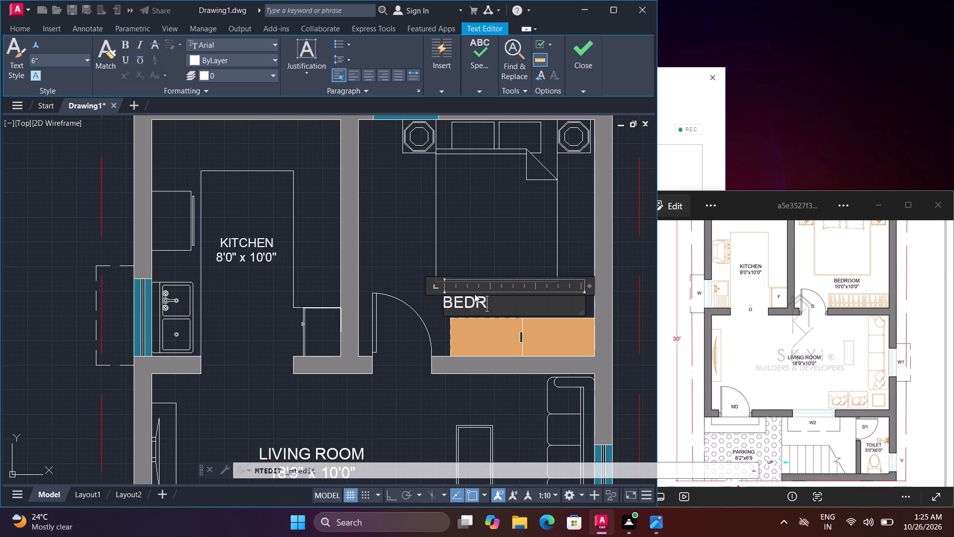
type("OOM")
key("Return")
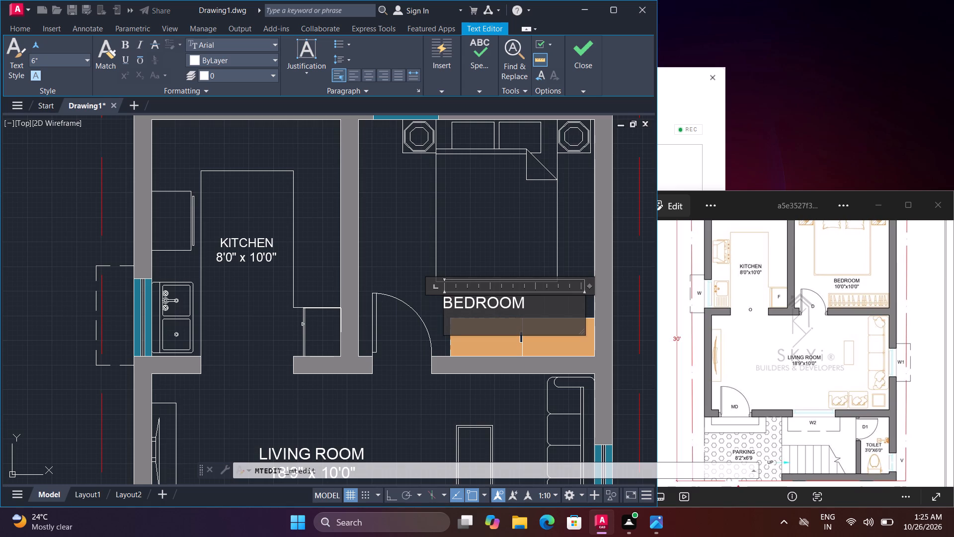
key("1")
type("0'0")
type("\" x 10'")
type("0\"")
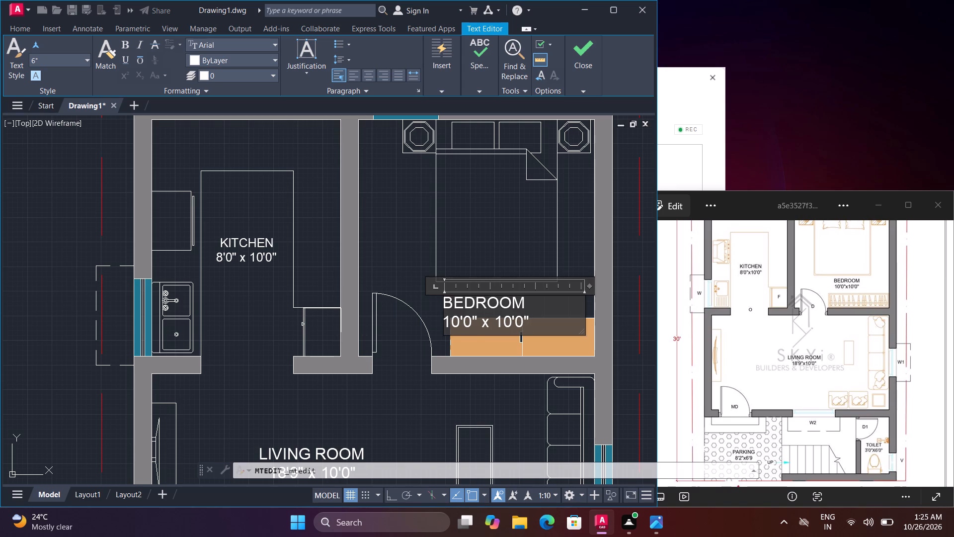
left_click(473, 412)
Scale the BEDROOM label down with picked points to roughly 60 percent of its size.
left_click(483, 303)
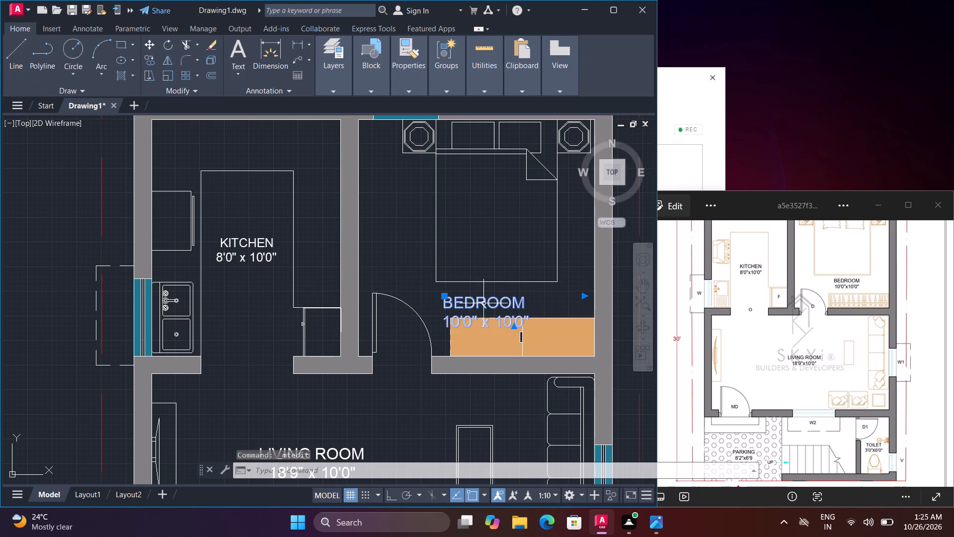
type("SC")
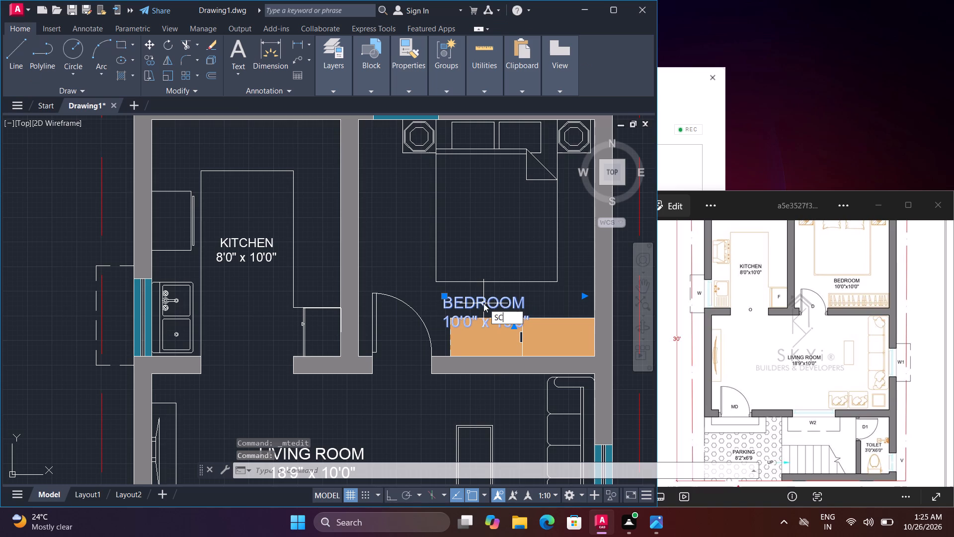
key("space")
left_click(483, 303)
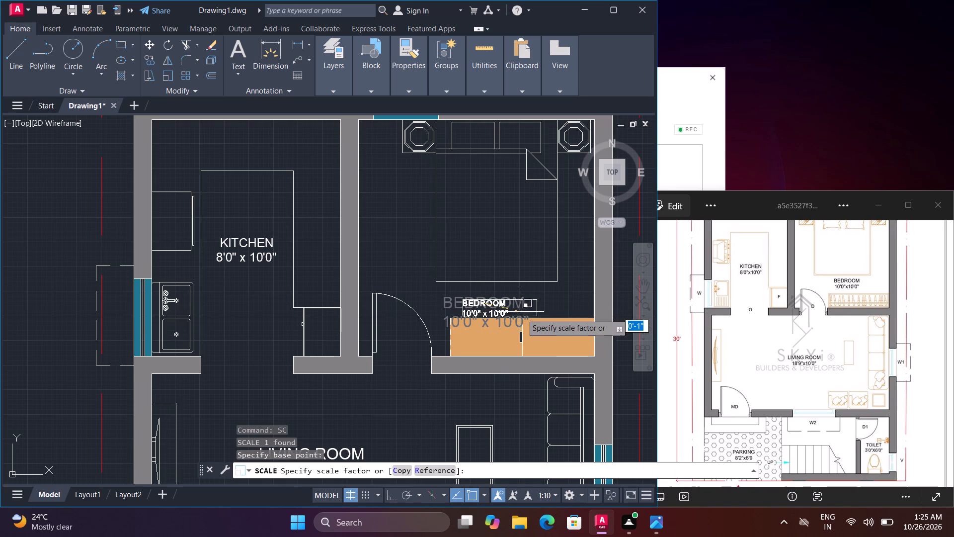
left_click(526, 318)
Move the BEDROOM label slightly upward and towards the outer wall to fit it between the bed and the wardrobe.
type("M")
key("space")
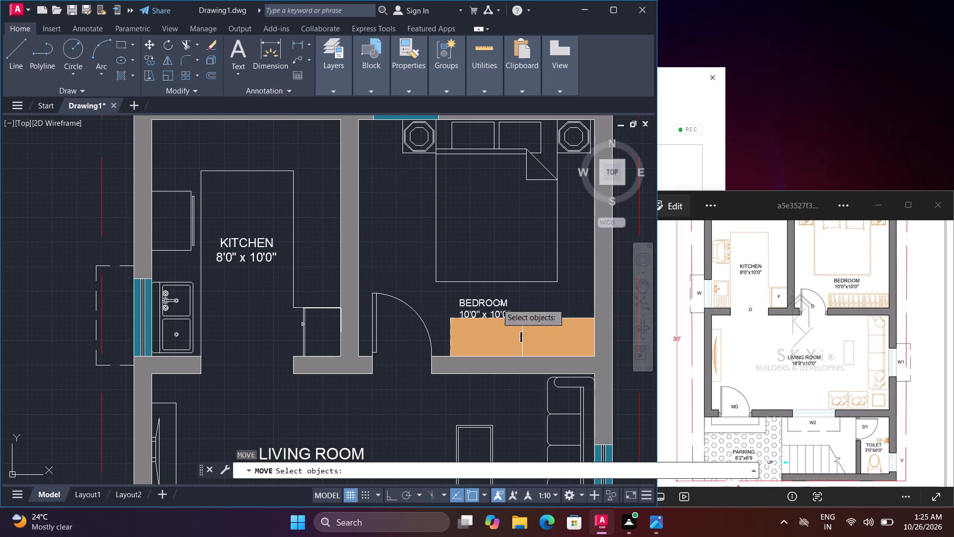
left_click(493, 304)
key("space")
left_click(492, 304)
left_click(486, 310)
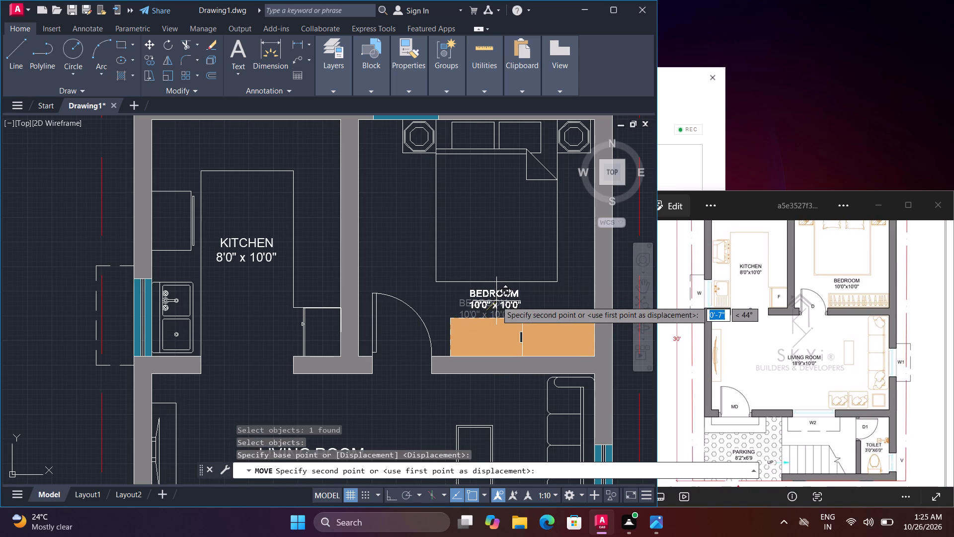
left_click(497, 301)
Insert the architectural Toilet - Imperial block from the tool palettes into the empty area beside the floor plan.
scroll(515, 325, "down", 2)
middle_click_drag(473, 375, 458, 328)
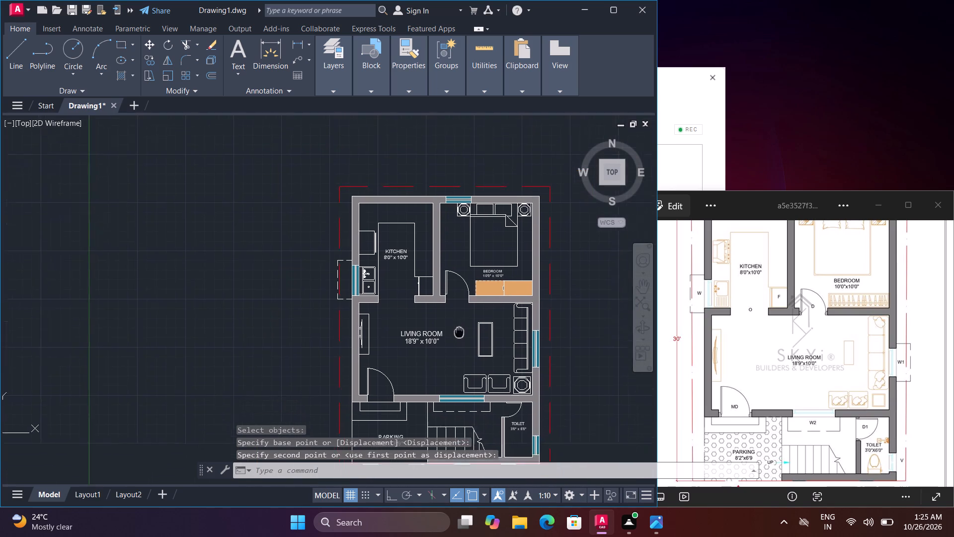
middle_click_drag(458, 328, 443, 279)
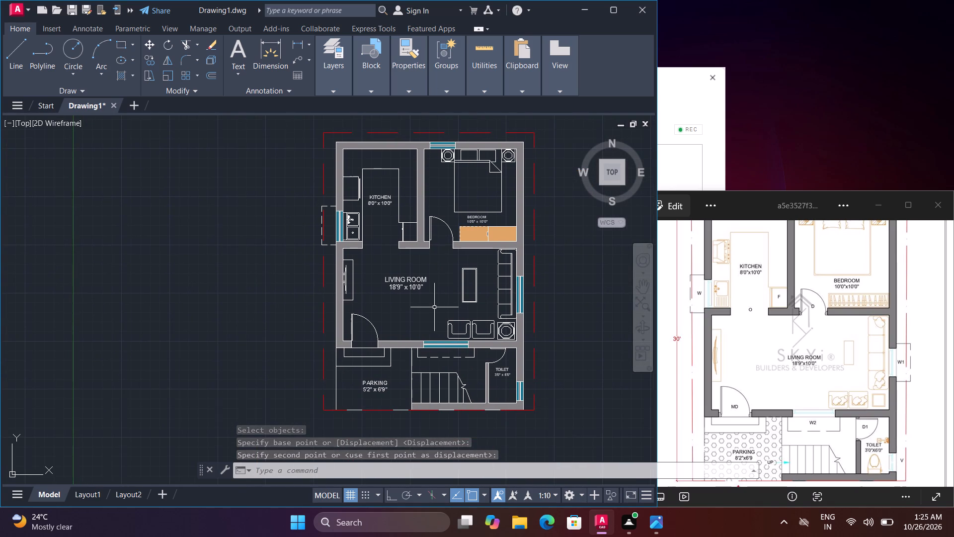
key("Escape")
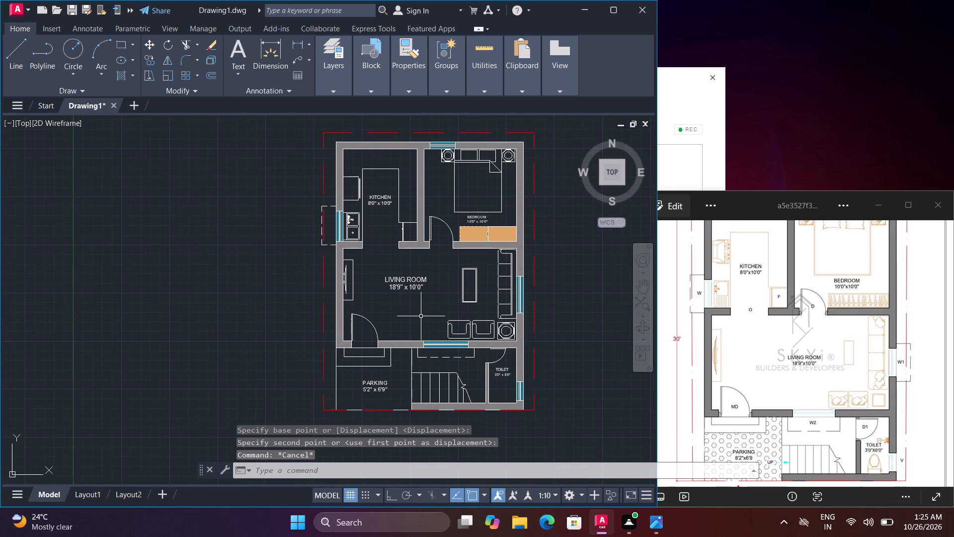
key("ctrl+3")
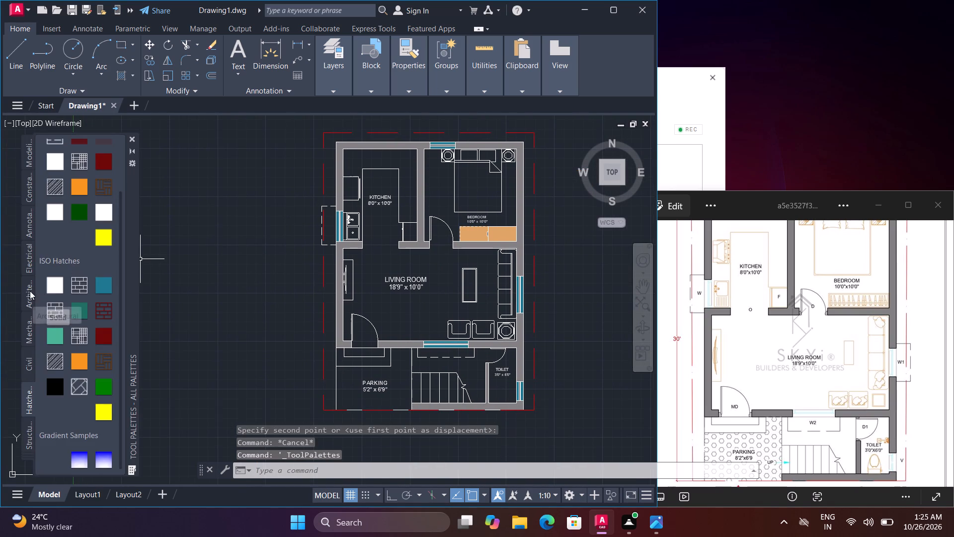
left_click(30, 291)
left_click(82, 304)
left_click(193, 296)
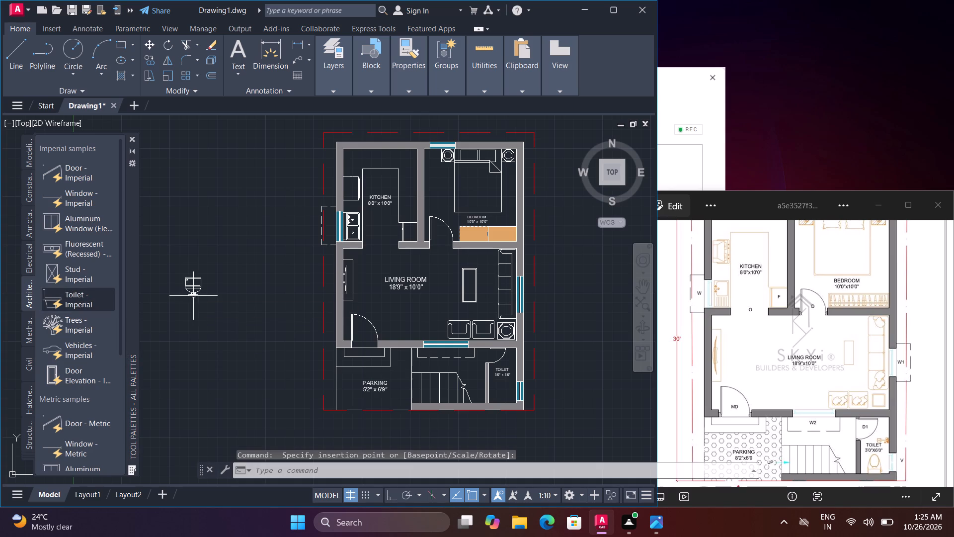
key("Escape")
Set the inserted toilet block to Elongated (Plan) and close the tool palettes.
left_click(198, 280)
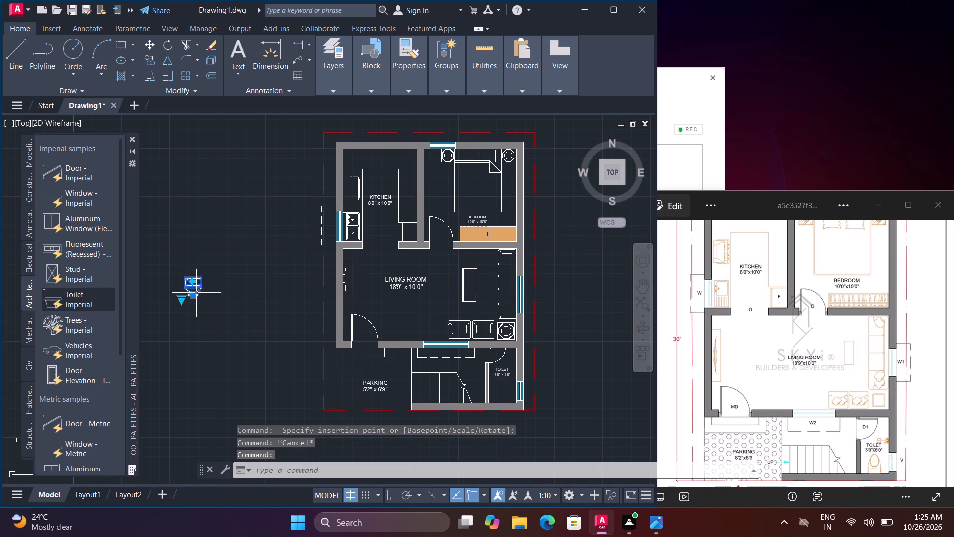
left_click(181, 301)
left_click(219, 324)
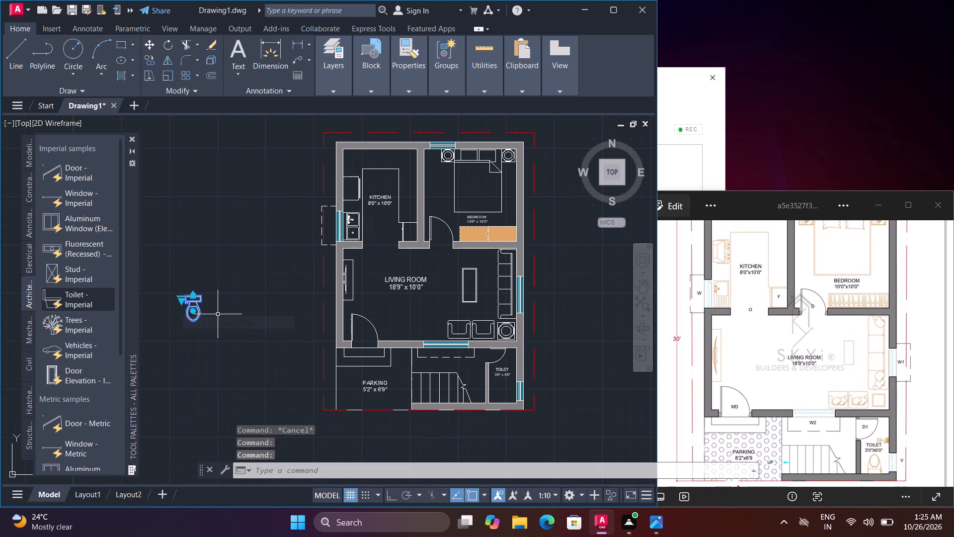
key("Escape")
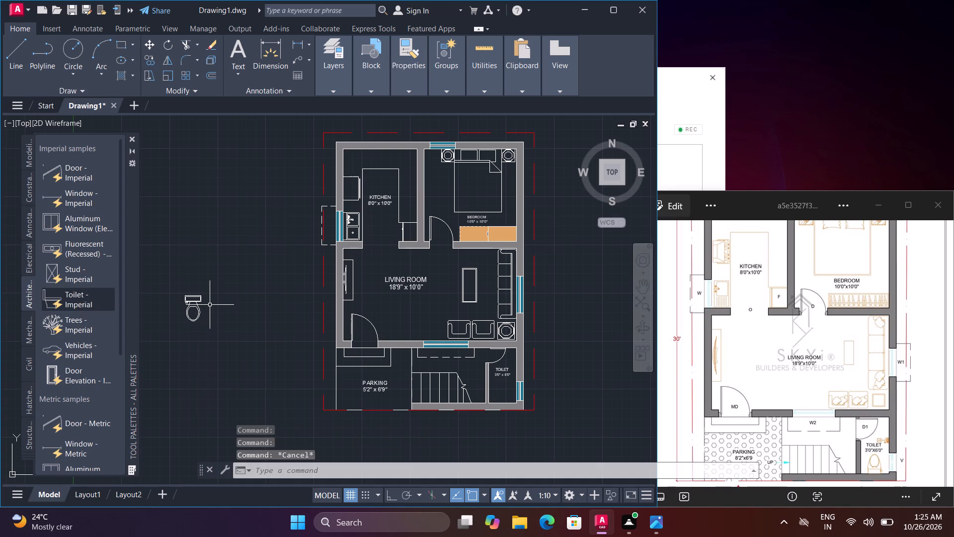
key("ctrl+3")
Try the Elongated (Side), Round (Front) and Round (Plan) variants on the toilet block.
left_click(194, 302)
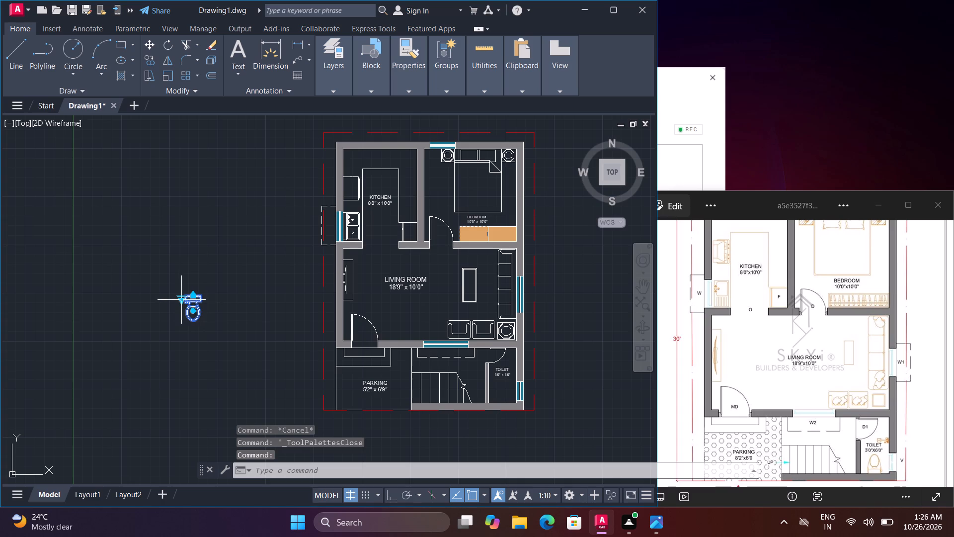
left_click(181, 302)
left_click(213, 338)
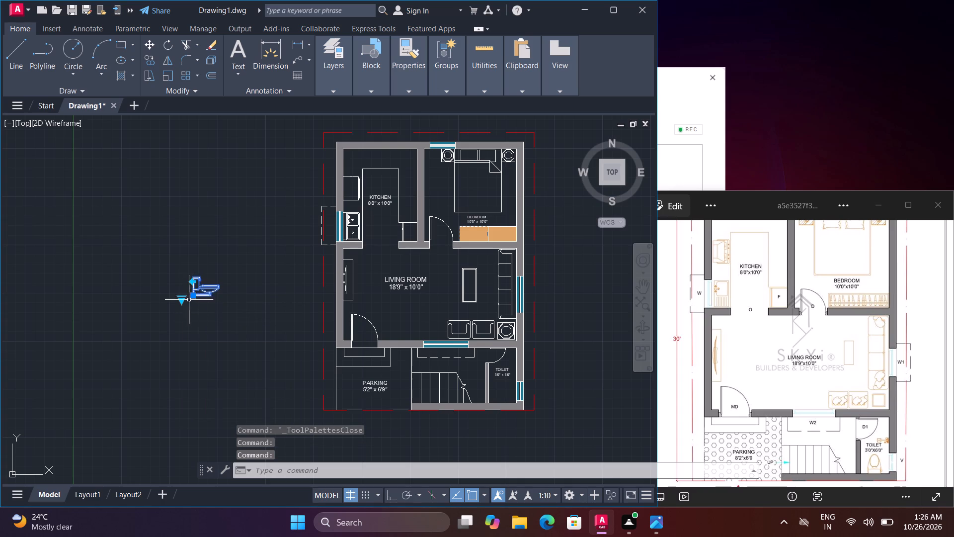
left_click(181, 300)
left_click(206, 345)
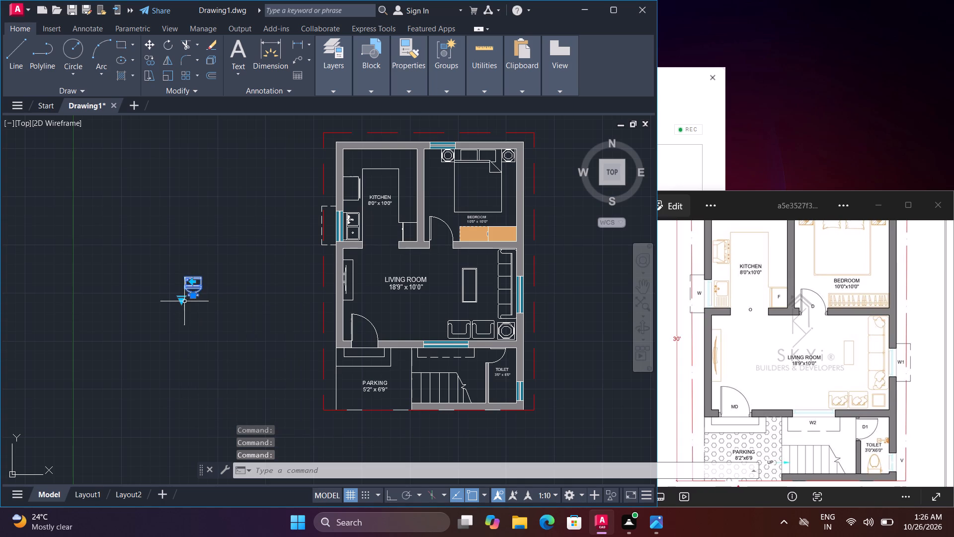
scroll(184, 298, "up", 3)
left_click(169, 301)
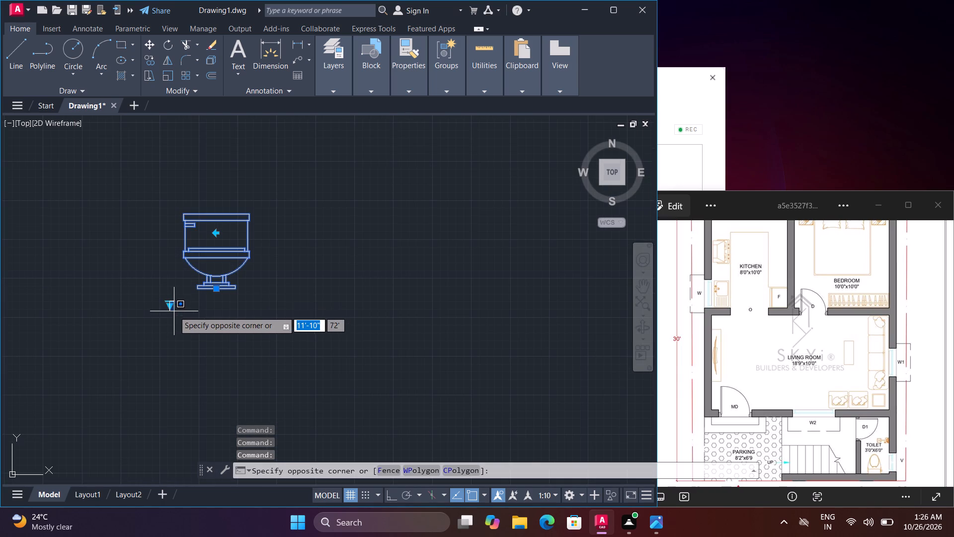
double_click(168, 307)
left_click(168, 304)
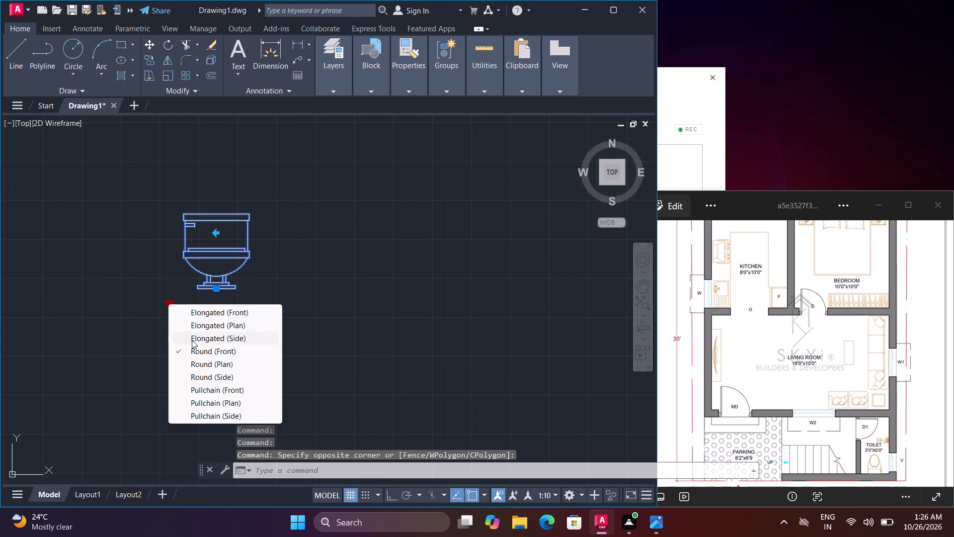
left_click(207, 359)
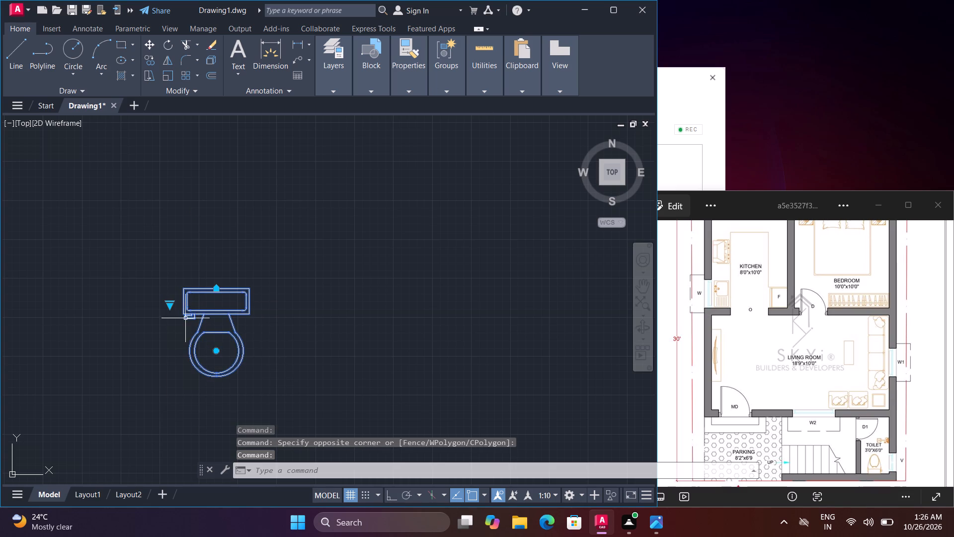
Set the toilet block to the Pullchain (Plan) variant.
left_click(166, 307)
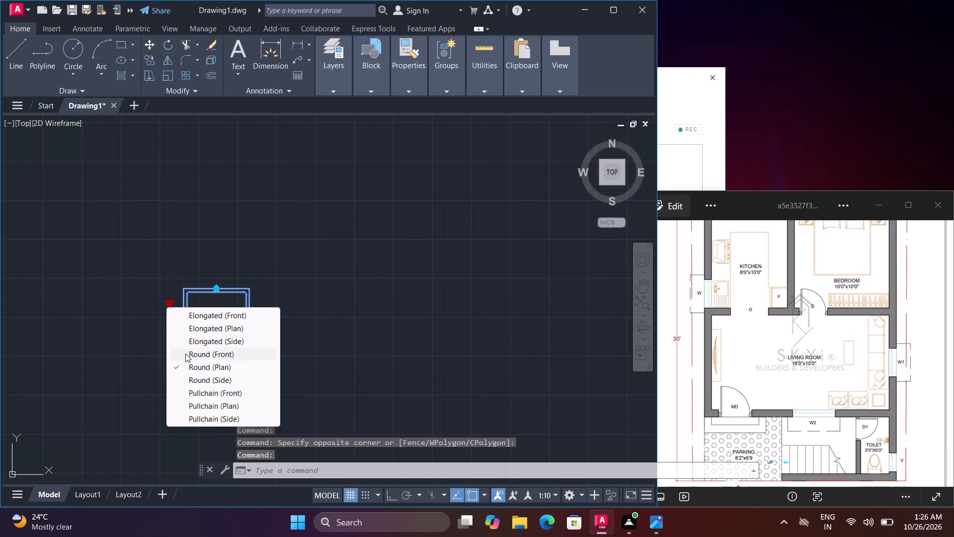
left_click(202, 402)
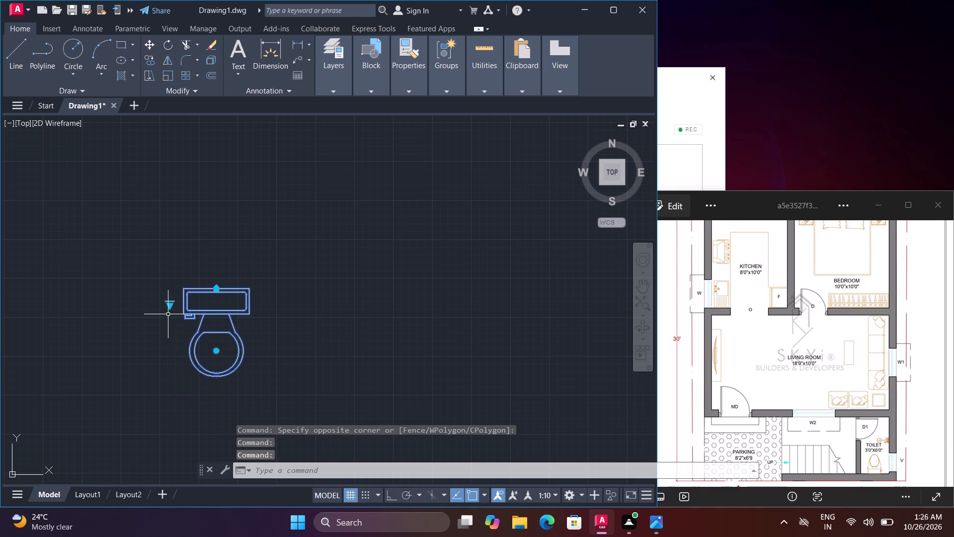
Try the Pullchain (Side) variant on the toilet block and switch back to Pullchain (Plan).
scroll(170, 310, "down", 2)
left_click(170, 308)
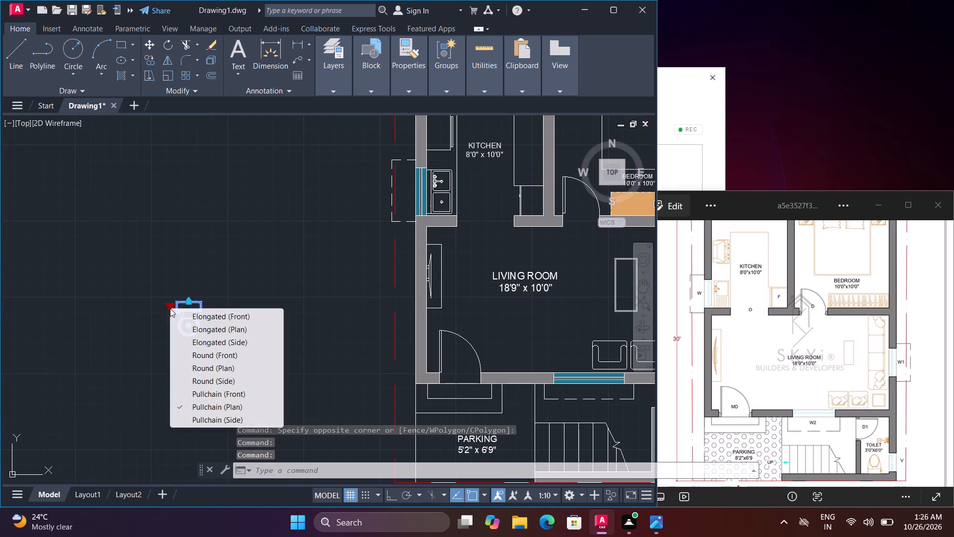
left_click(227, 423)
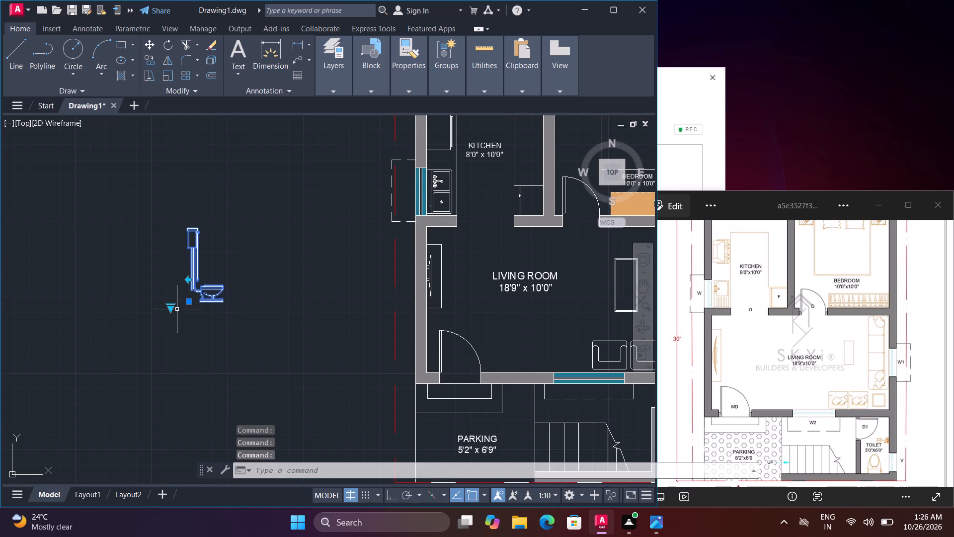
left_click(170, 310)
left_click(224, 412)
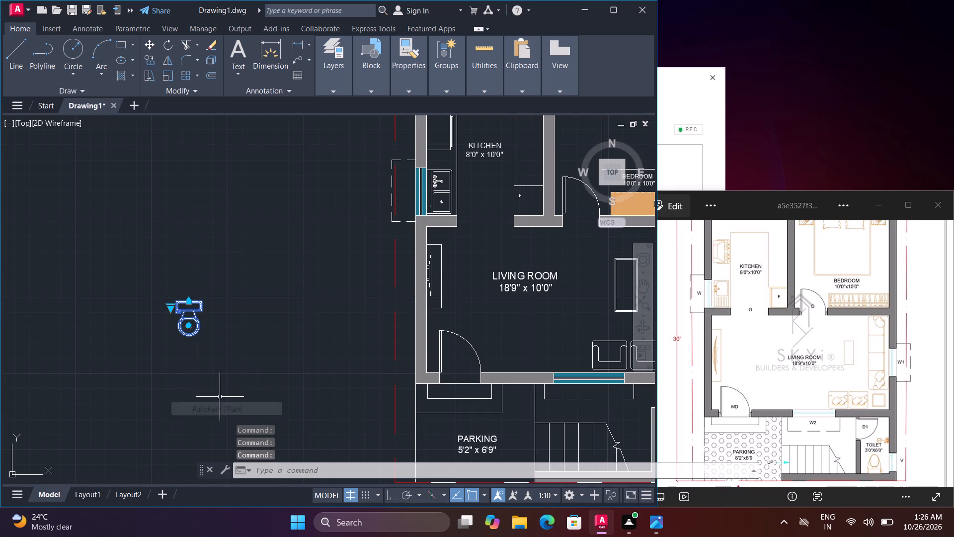
Set the toilet block to the Round (Plan) variant.
left_click(170, 312)
left_click(169, 309)
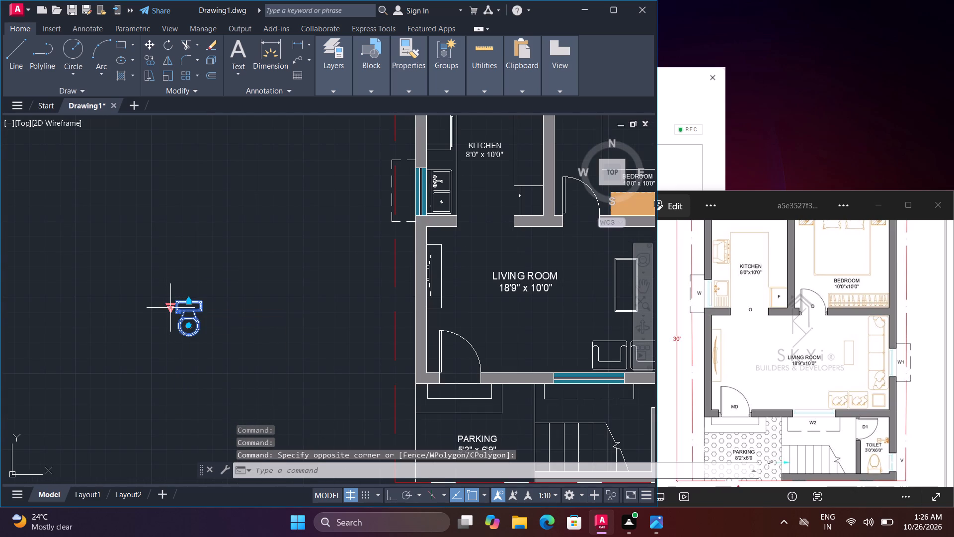
left_click(168, 310)
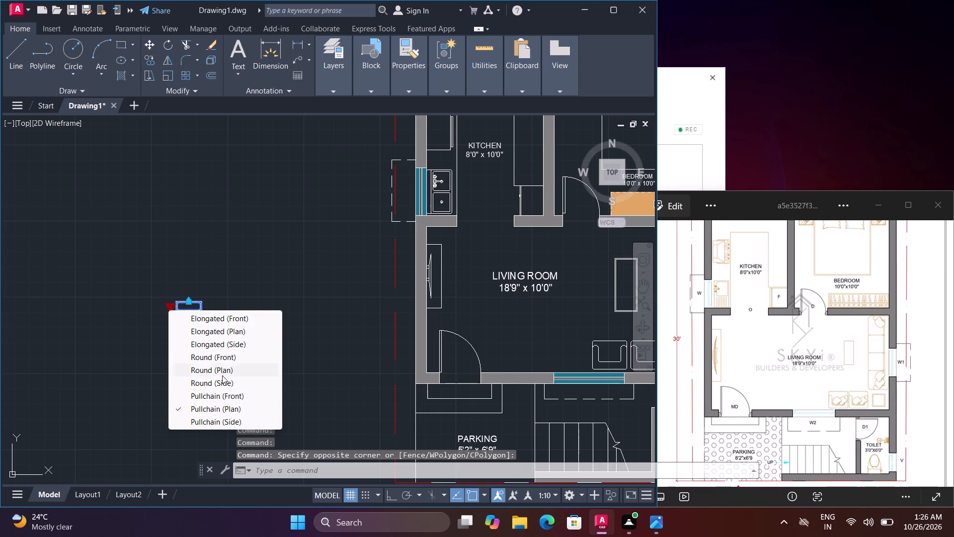
left_click(221, 369)
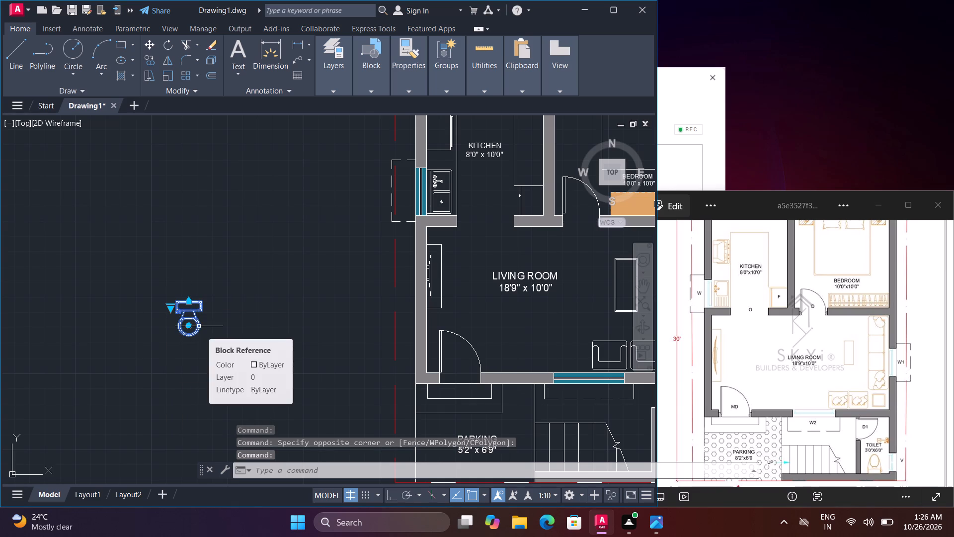
Rotate the toilet block 180° about a point on its tank so the bowl faces the opposite way.
key("e")
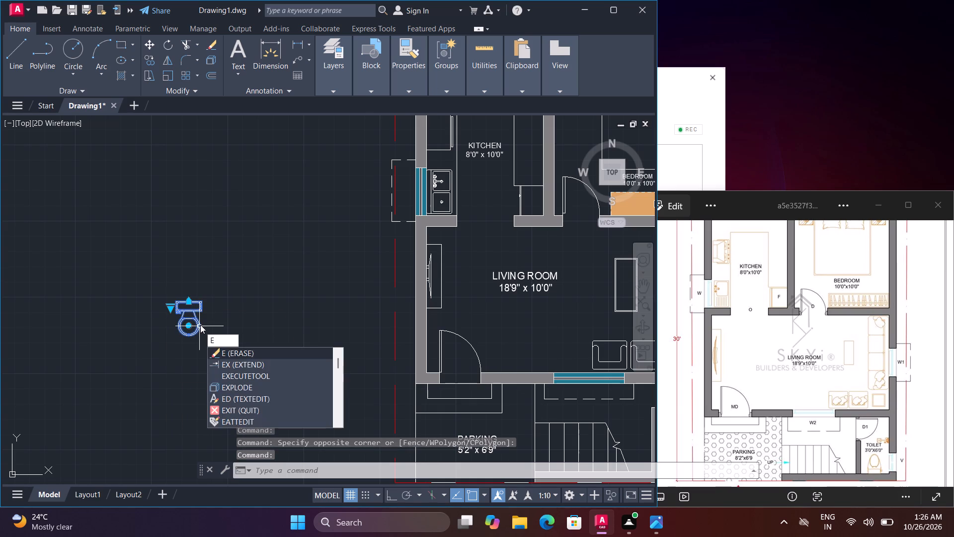
key("BackSpace")
type("RO")
key("space")
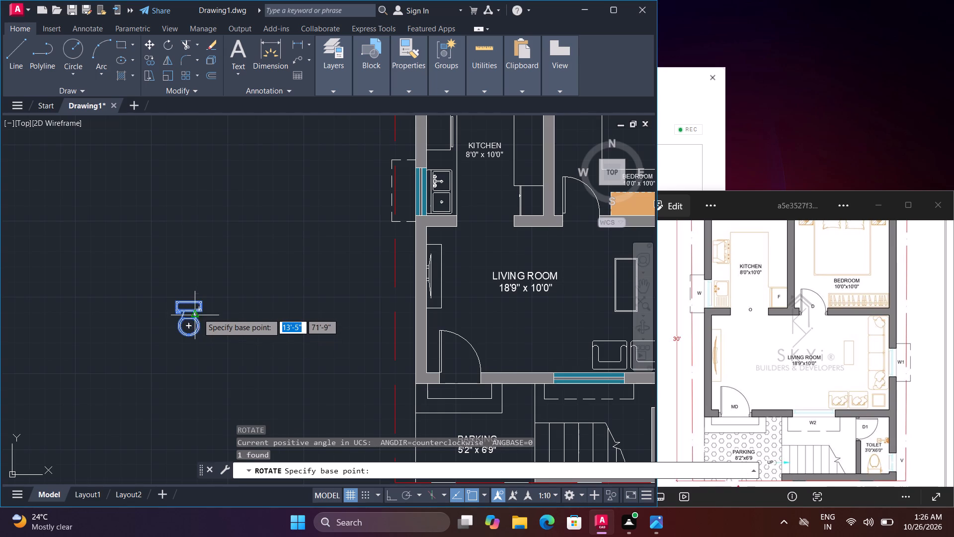
left_click(198, 307)
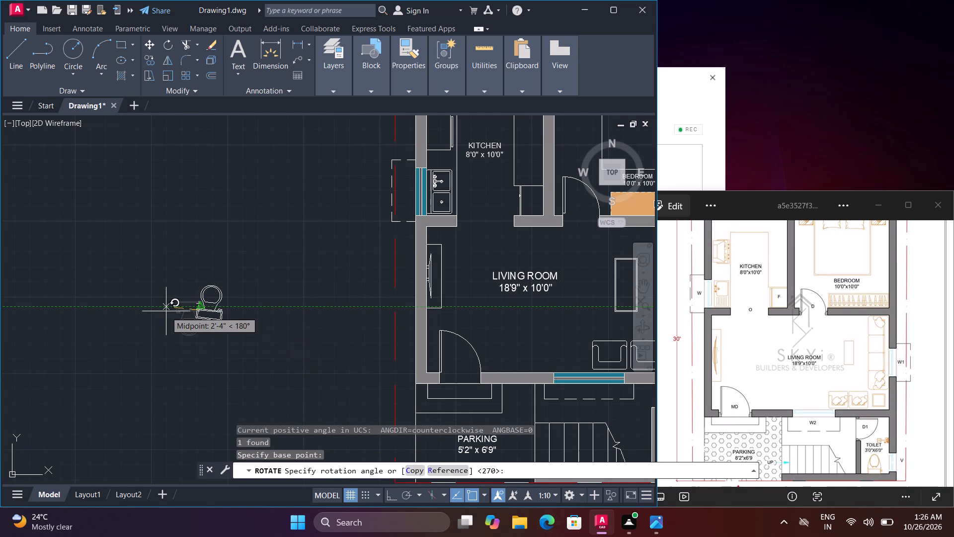
key("F8")
left_click(163, 314)
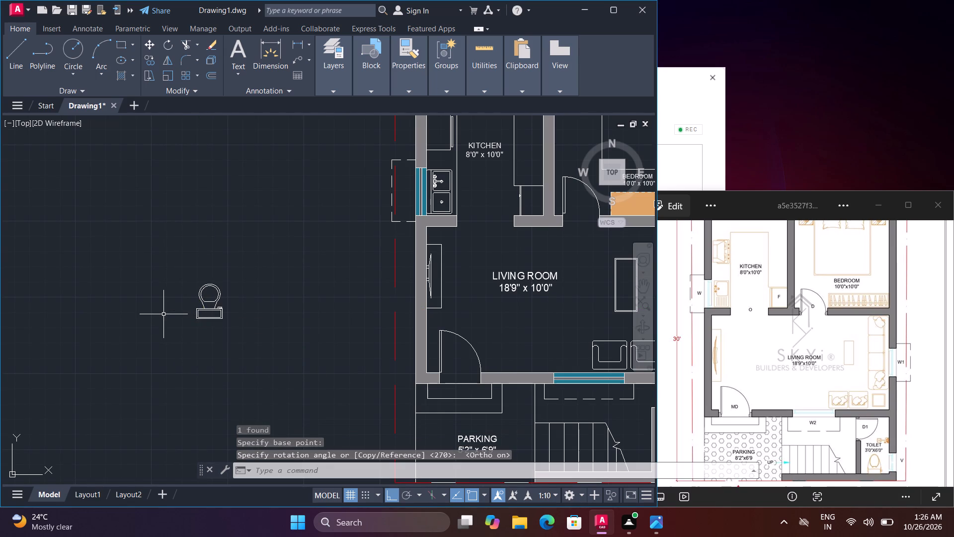
Move the toilet block by the midpoint of its tank's back edge onto the inner face of the toilet room's bottom wall.
type("M")
key("space")
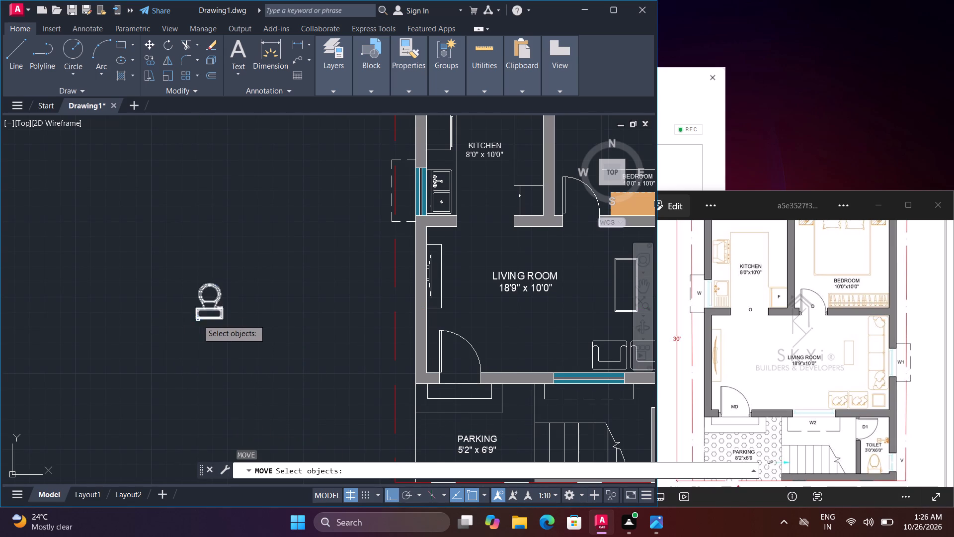
left_click(198, 319)
key("space")
left_click(209, 319)
key("F8")
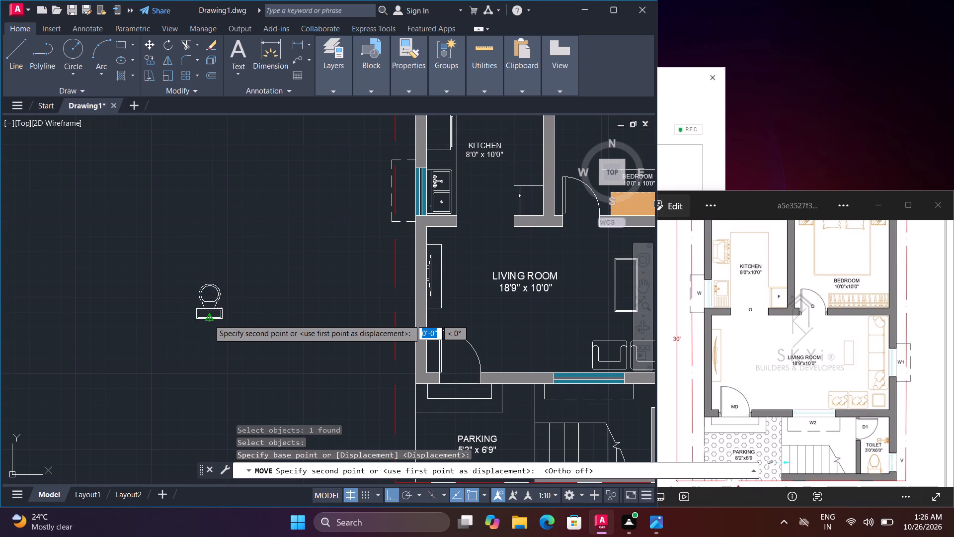
scroll(234, 331, "down", 2)
middle_click_drag(268, 350, 209, 293)
scroll(381, 356, "up", 3)
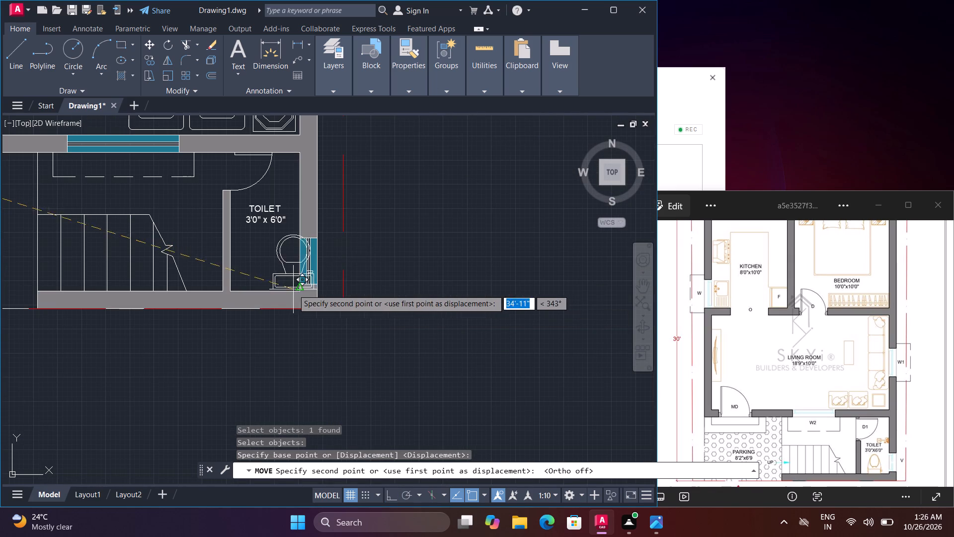
scroll(259, 286, "up", 2)
left_click(271, 299)
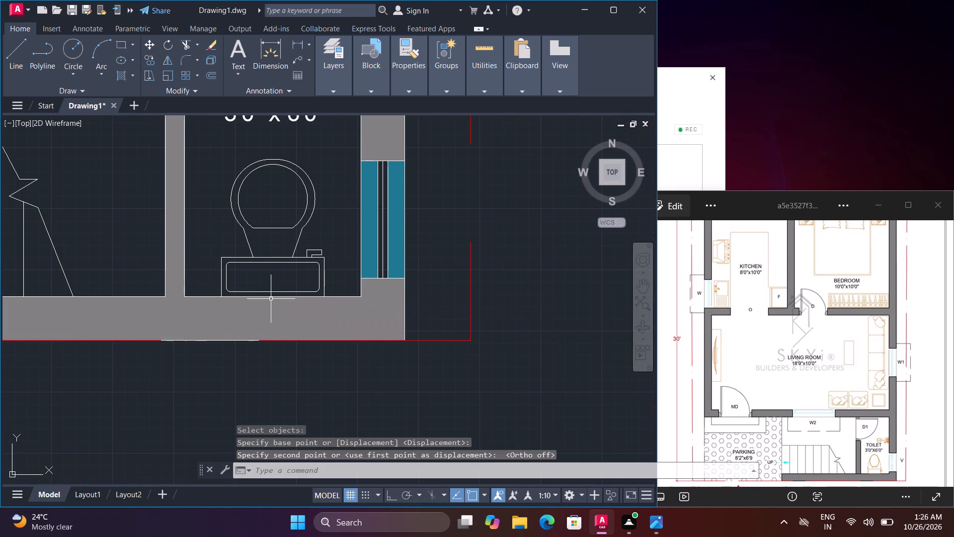
Scale the toilet block down freehand from the midpoint of its tank's back edge to suit the toilet room.
type("SC")
key("space")
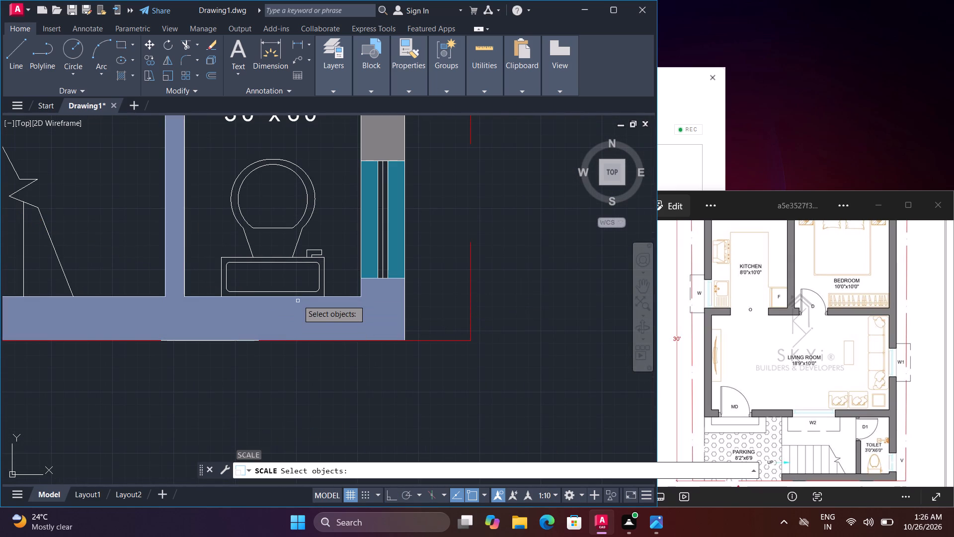
left_click(296, 291)
key("space")
left_click(273, 298)
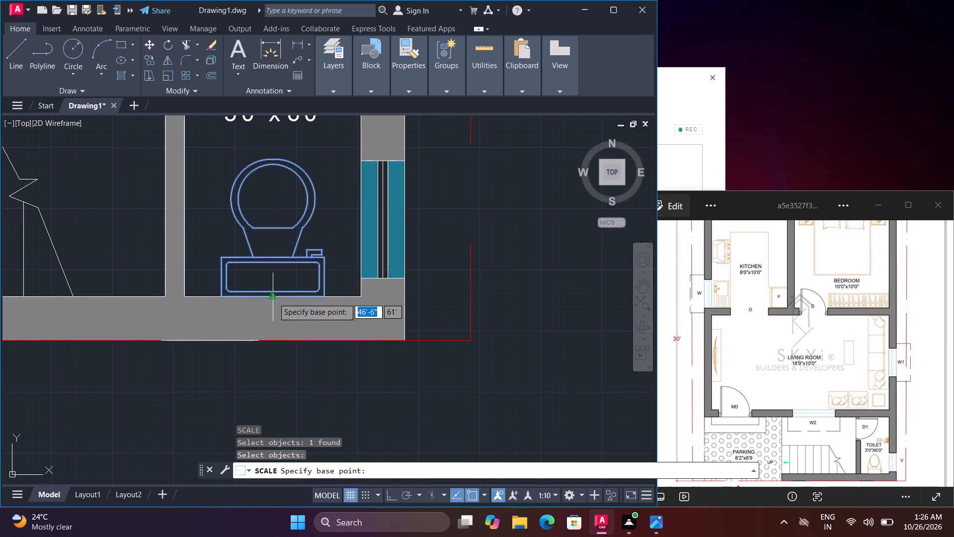
scroll(323, 226, "down", 2)
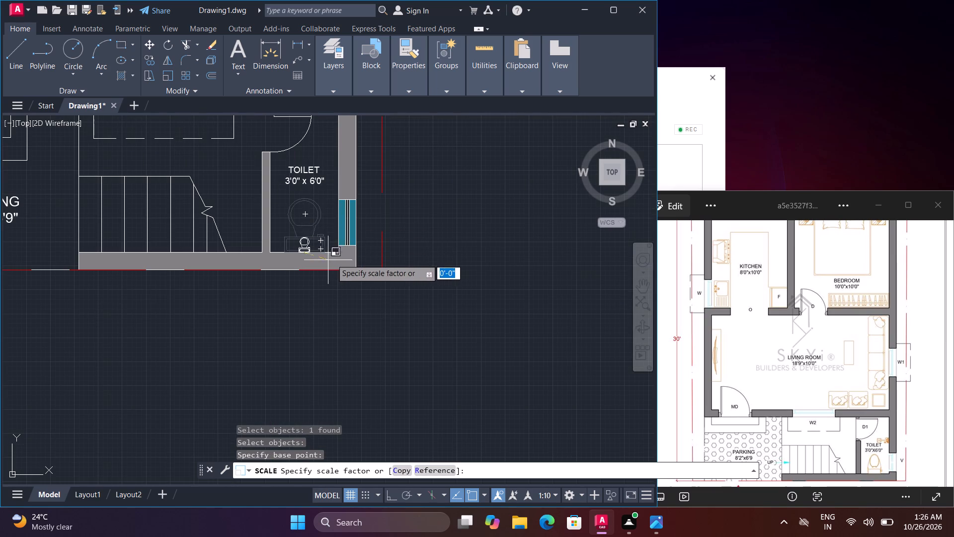
left_click(368, 220)
Copy the faucet from the kitchen sink into the toilet room, above the TOILET label near the outer wall.
scroll(368, 220, "down", 1)
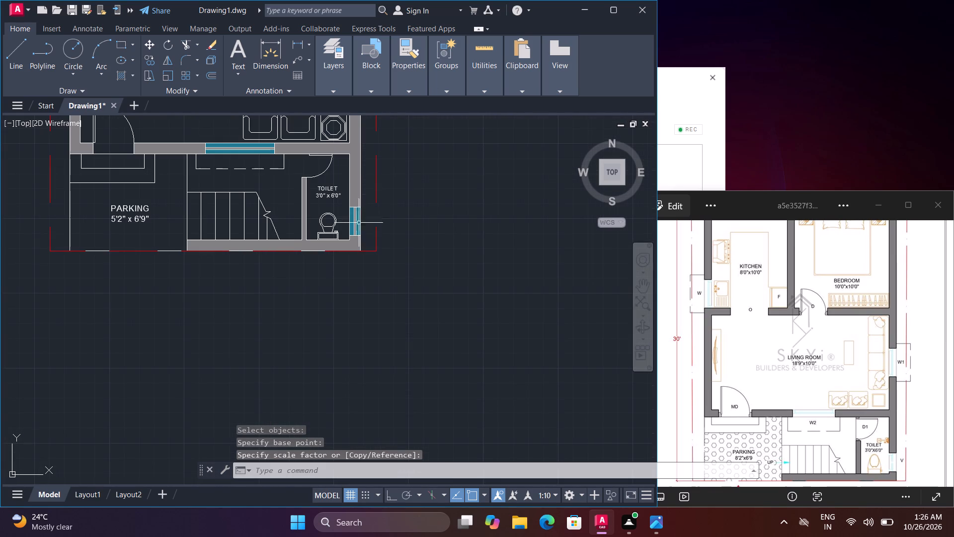
scroll(319, 212, "down", 2)
middle_click_drag(246, 157, 269, 245)
scroll(251, 211, "up", 4)
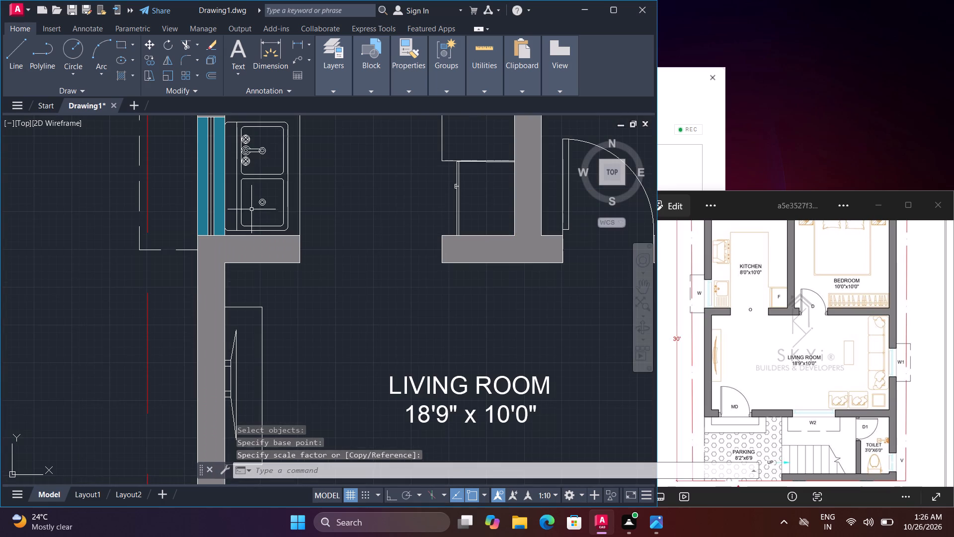
left_click(247, 144)
key("c")
type("O")
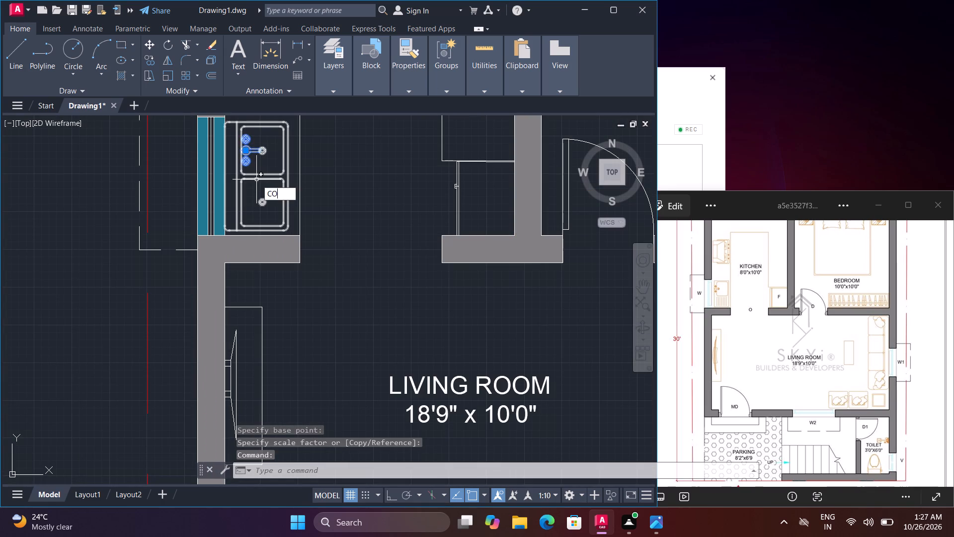
key("space")
left_click(245, 151)
scroll(388, 283, "down", 2)
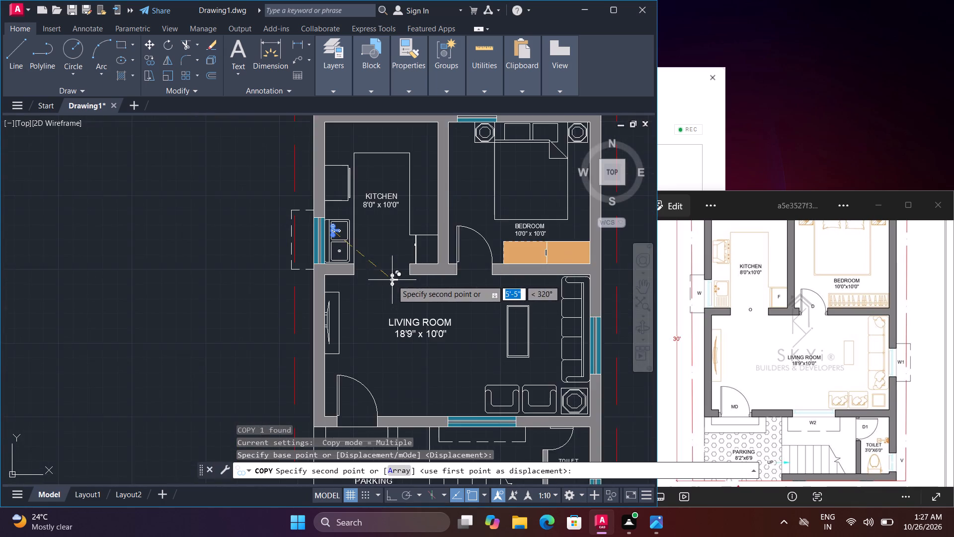
middle_click_drag(390, 282, 268, 201)
middle_click_drag(448, 359, 347, 271)
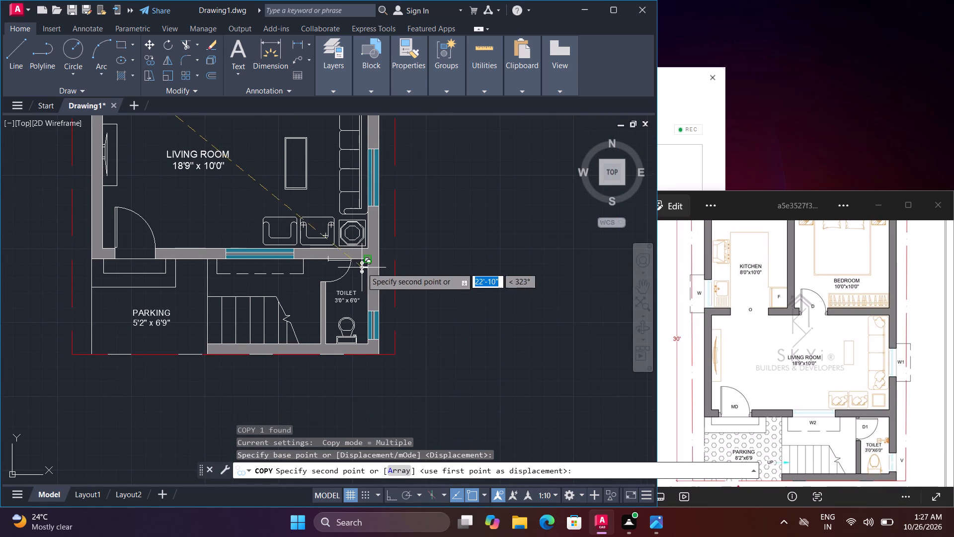
scroll(366, 279, "up", 3)
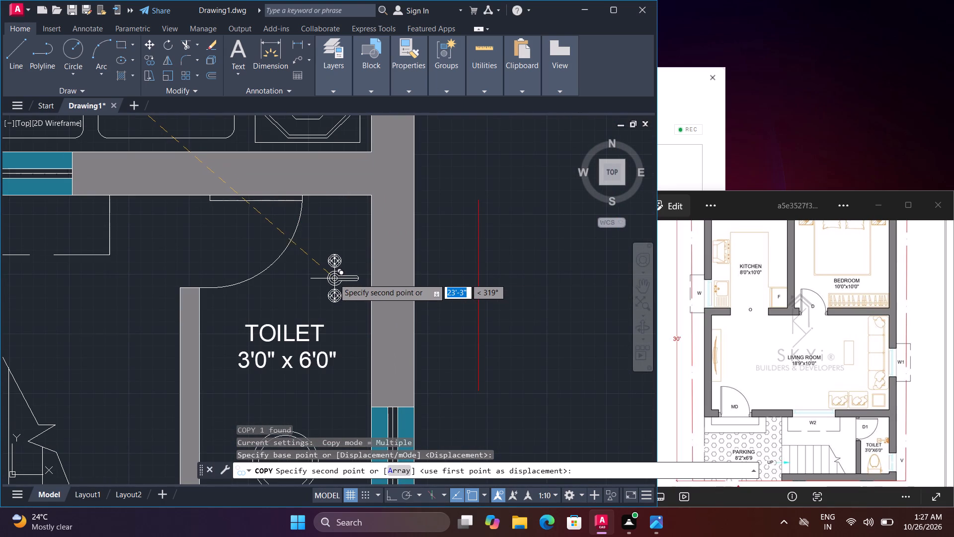
left_click(334, 278)
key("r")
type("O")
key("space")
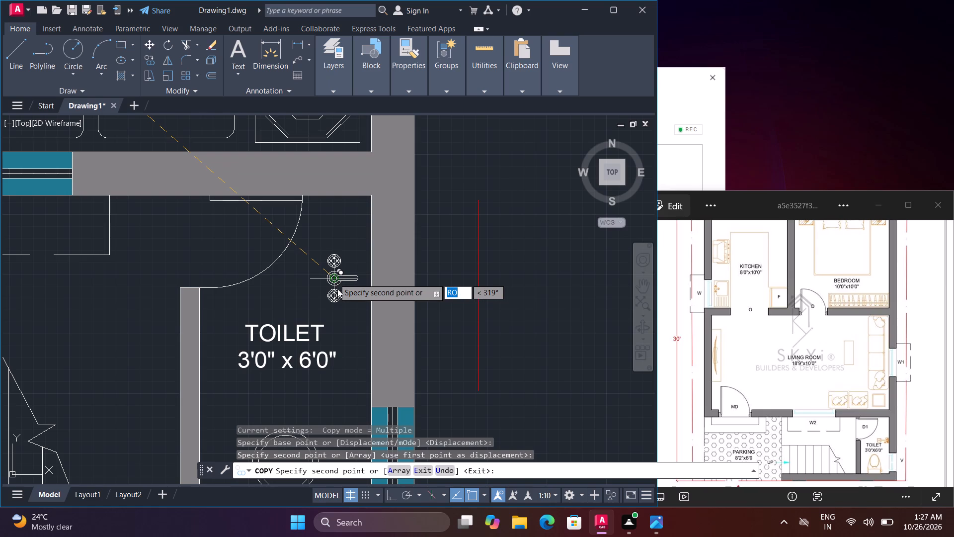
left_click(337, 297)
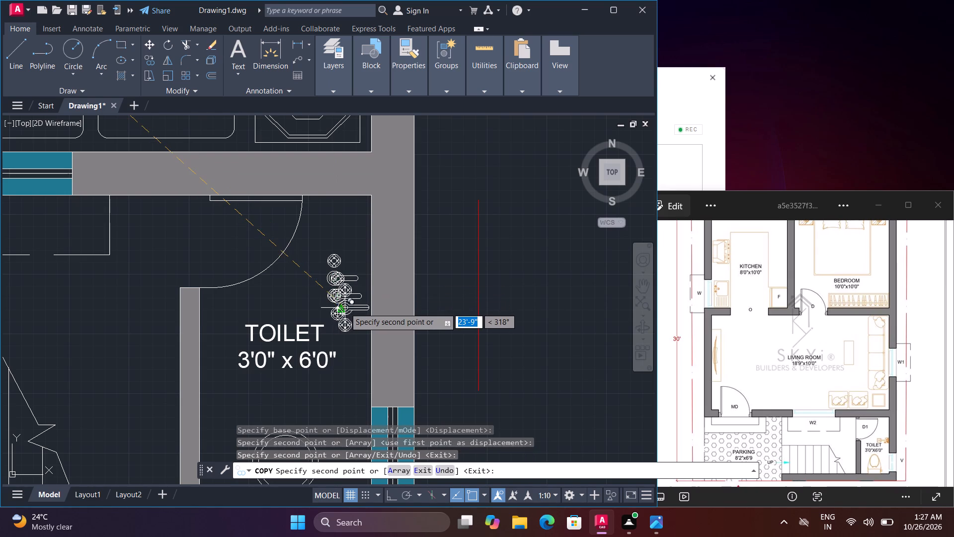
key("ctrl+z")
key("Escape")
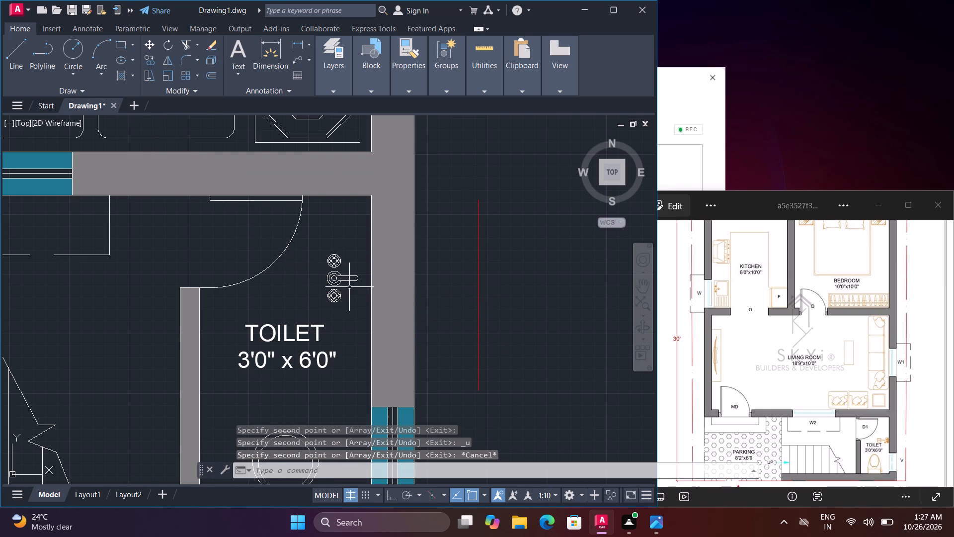
Rotate the copied faucet in the toilet room 180° so its spout points away from the outer wall.
left_click(344, 278)
type("RO")
key("space")
left_click(338, 297)
key("space")
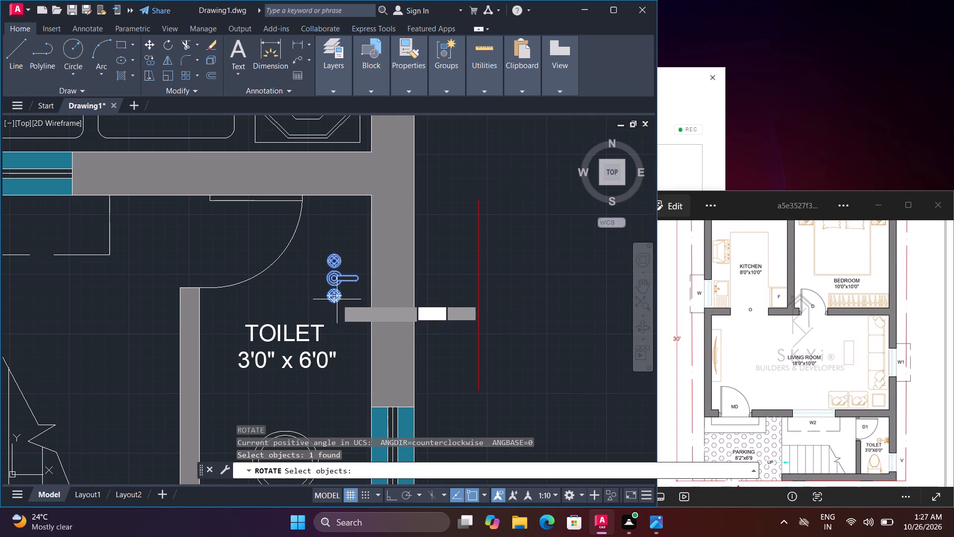
left_click(336, 303)
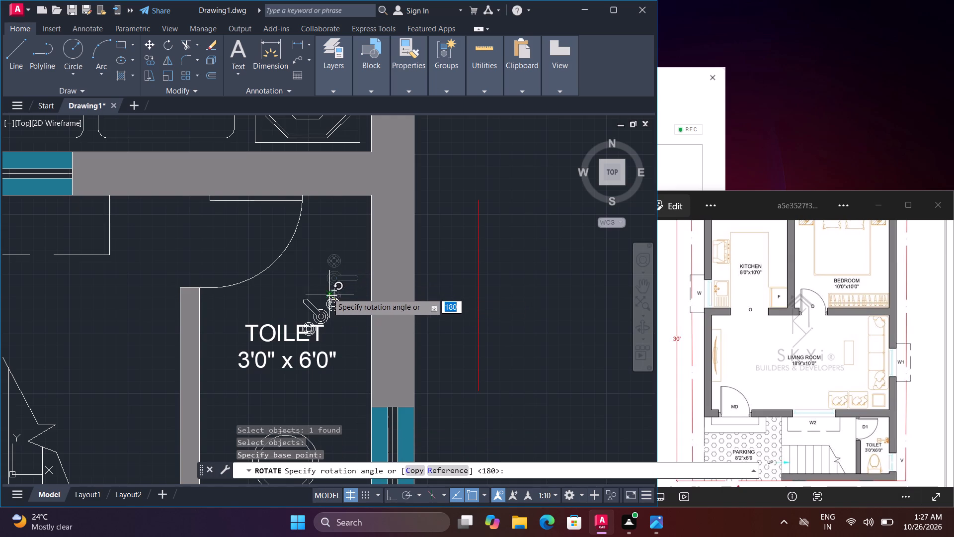
key("F8")
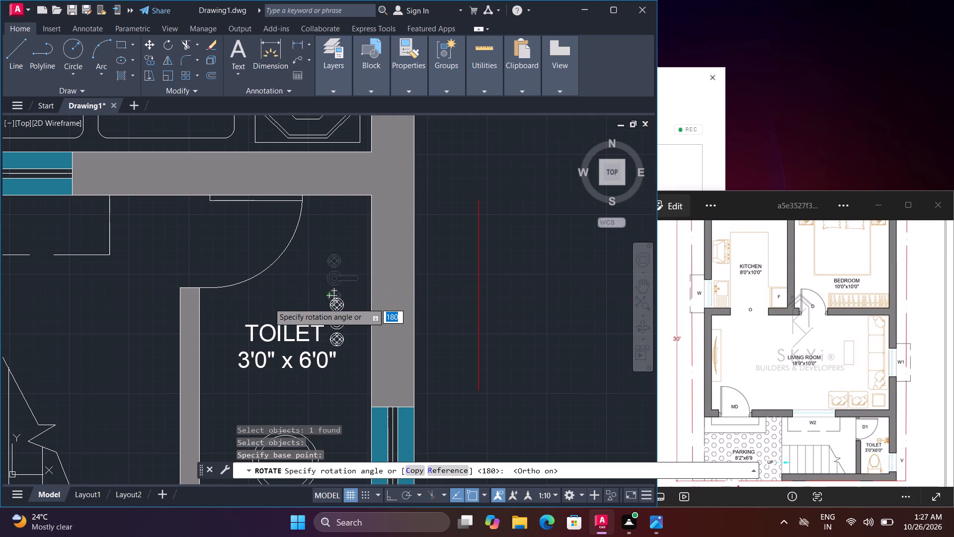
left_click(267, 303)
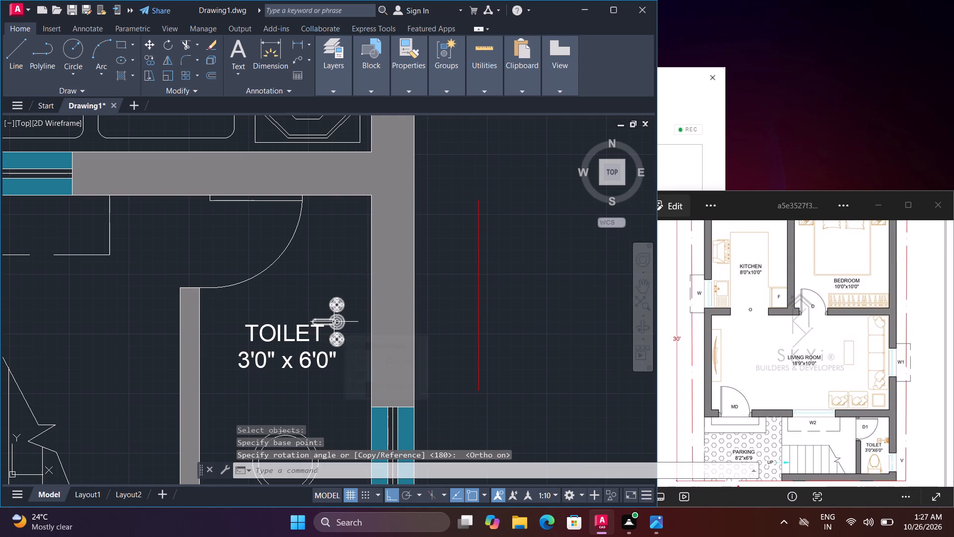
Move the rotated faucet horizontally against the inner face of the toilet room's outer wall, above the window.
type("M")
key("space")
left_click(338, 324)
key("space")
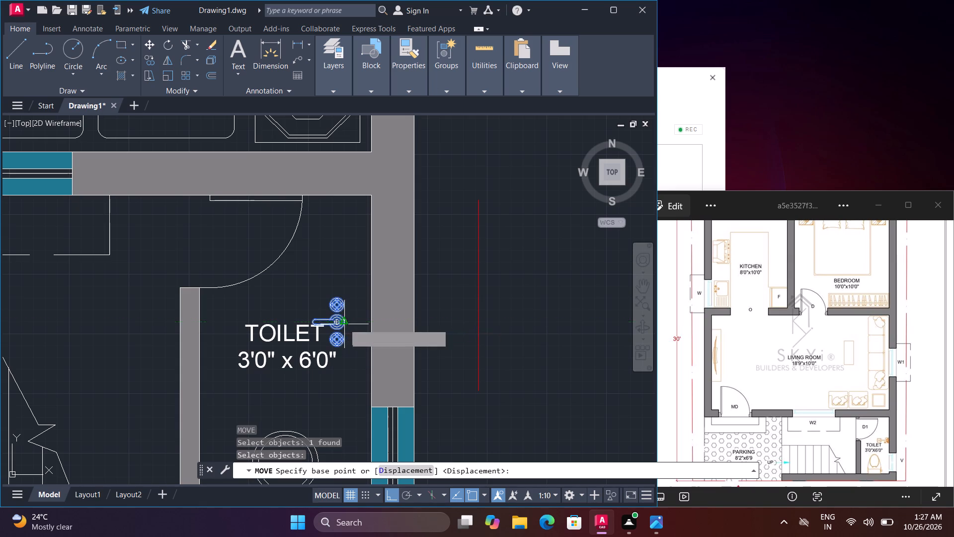
left_click(346, 324)
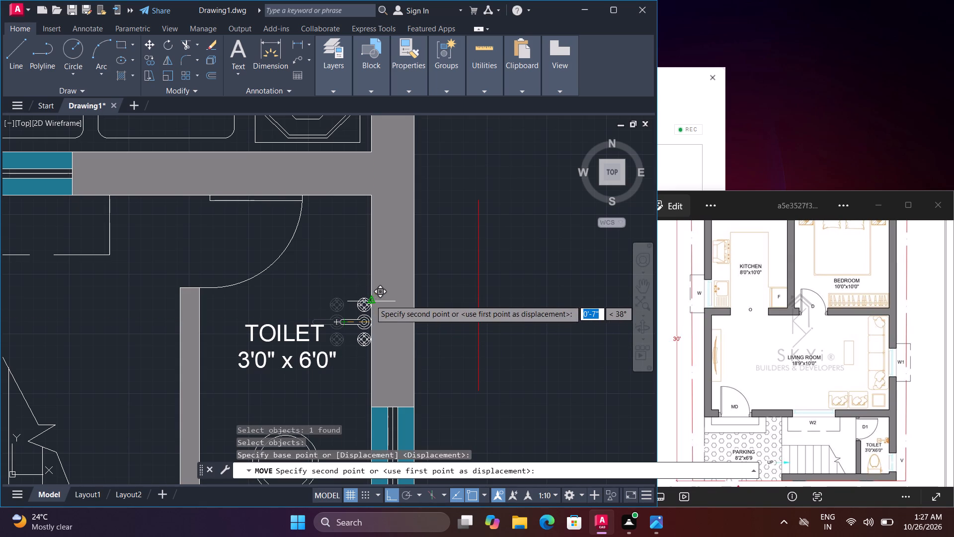
left_click(368, 335)
Add a multiline text label reading MD in the living room, below the LIVING ROOM label near the main door.
scroll(346, 337, "down", 2)
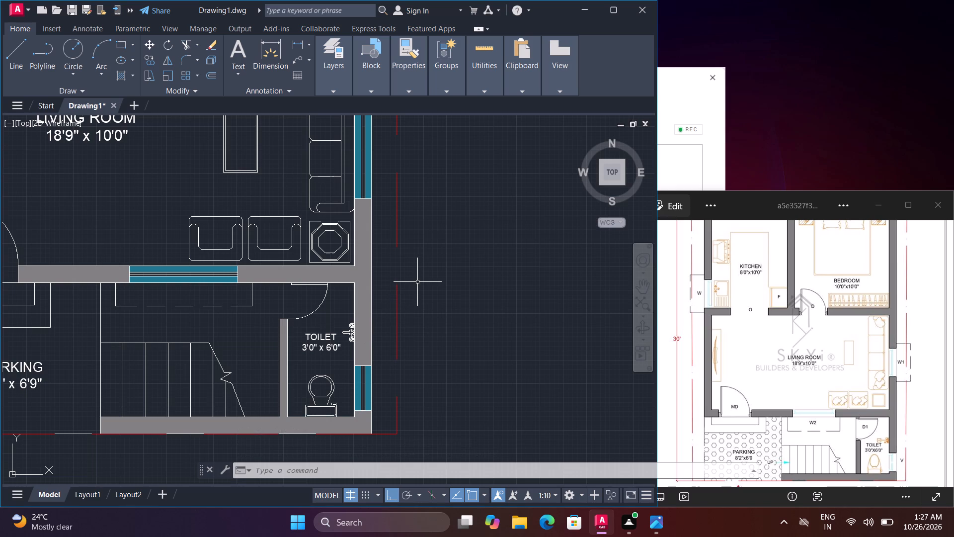
scroll(306, 262, "down", 2)
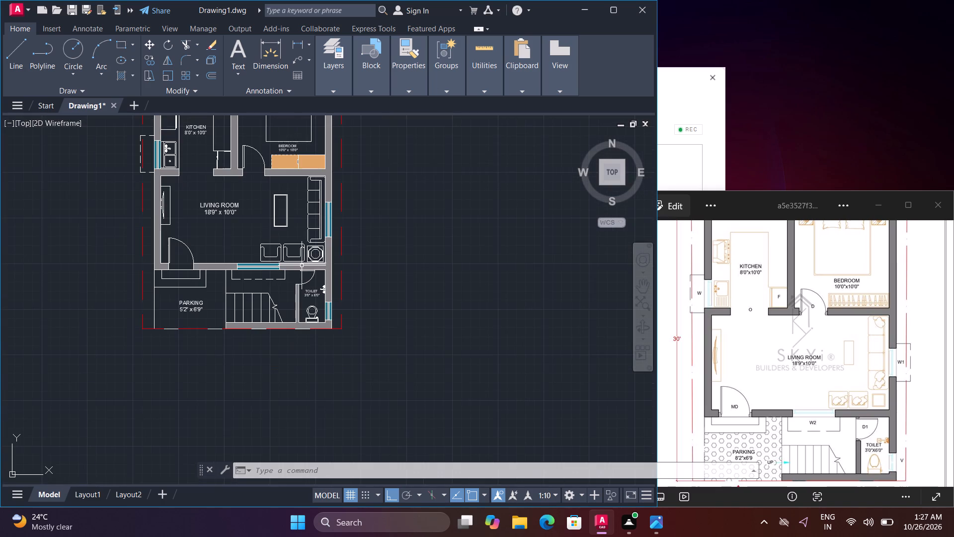
middle_click_drag(220, 240, 259, 319)
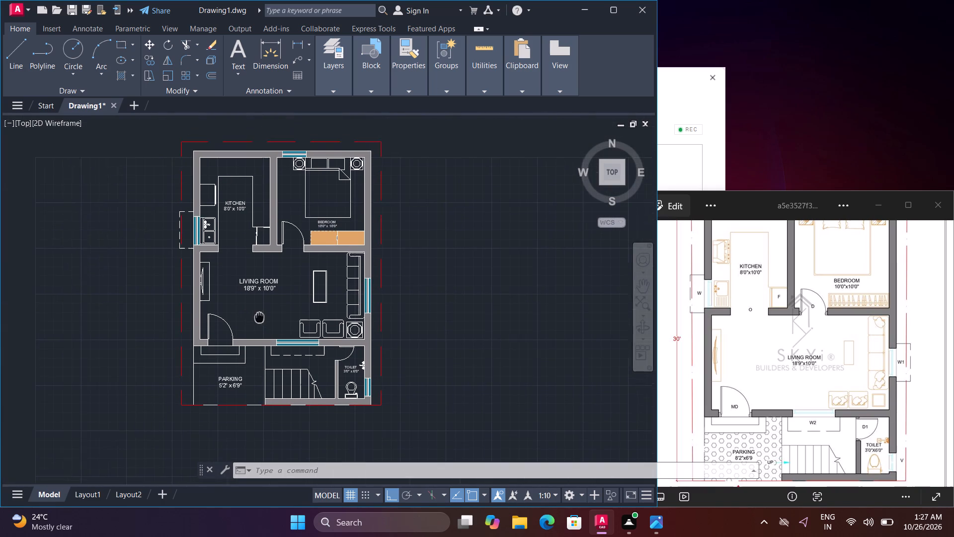
middle_click_drag(259, 319, 260, 322)
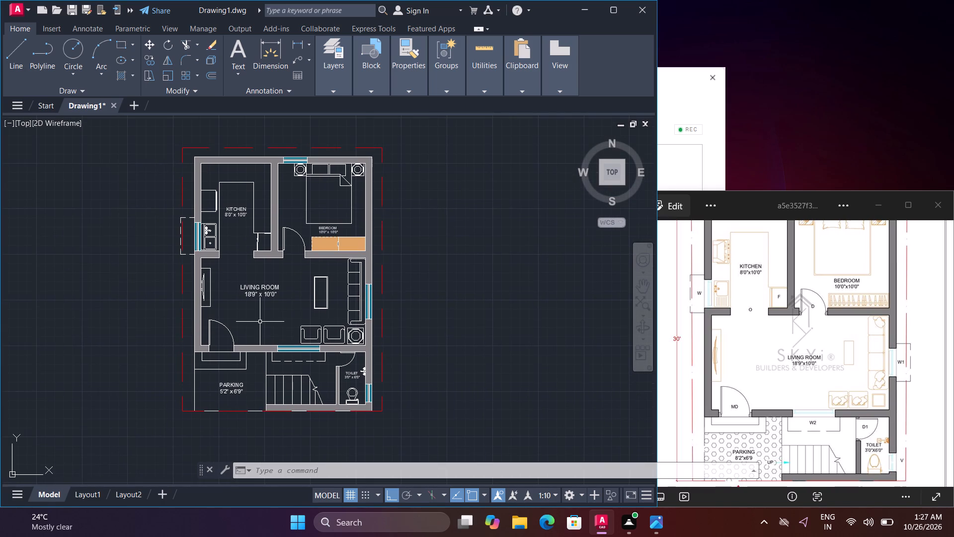
type("T")
key("space")
left_click(247, 317)
left_click(255, 330)
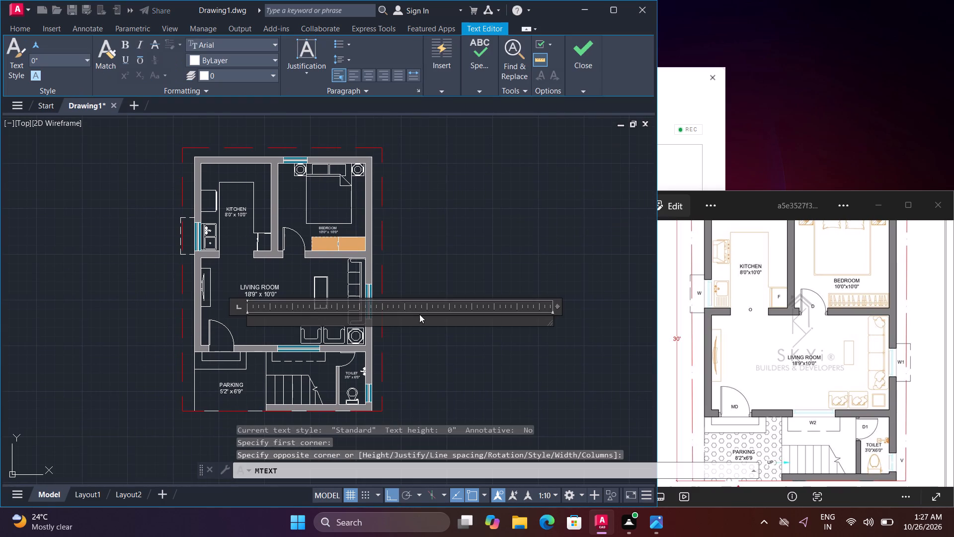
left_click_drag(556, 306, 259, 325)
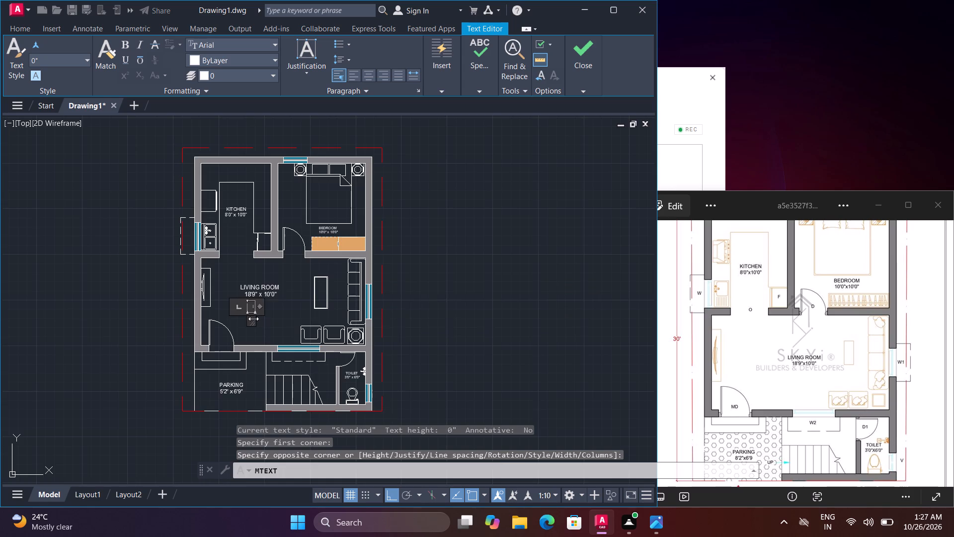
scroll(251, 320, "up", 2)
key("m")
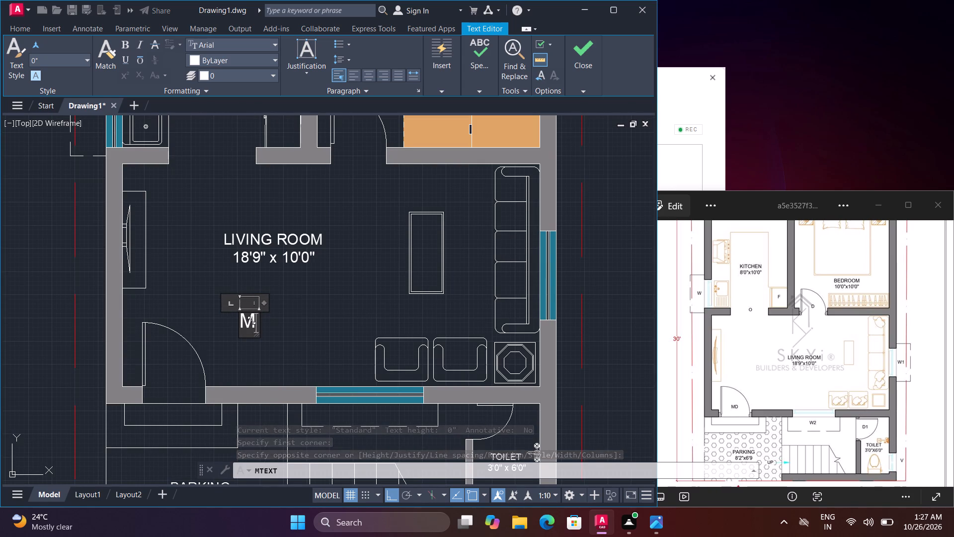
key("d")
left_click(245, 352)
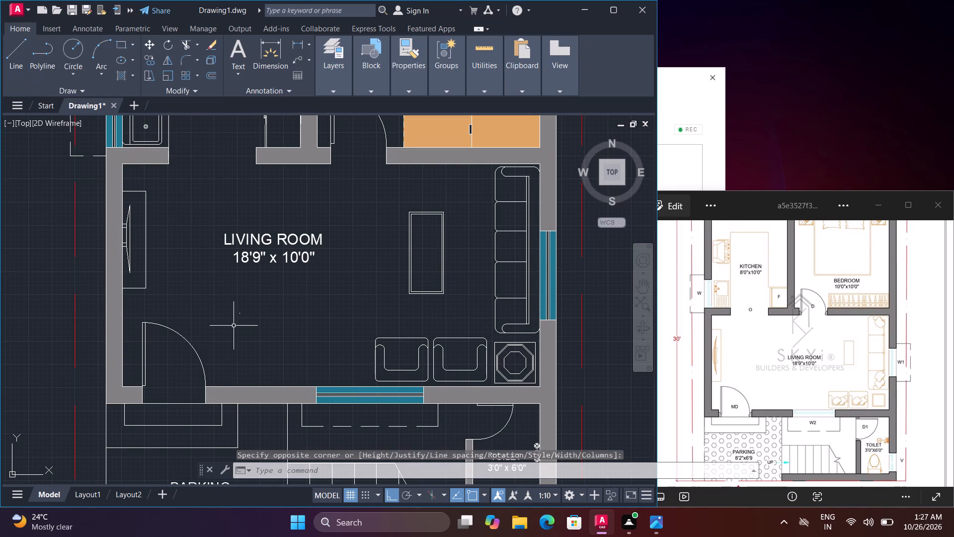
Scale the MD label down freehand to a text height of about 5".
left_click_drag(222, 309, 233, 313)
left_click(257, 329)
type("SC")
key("space")
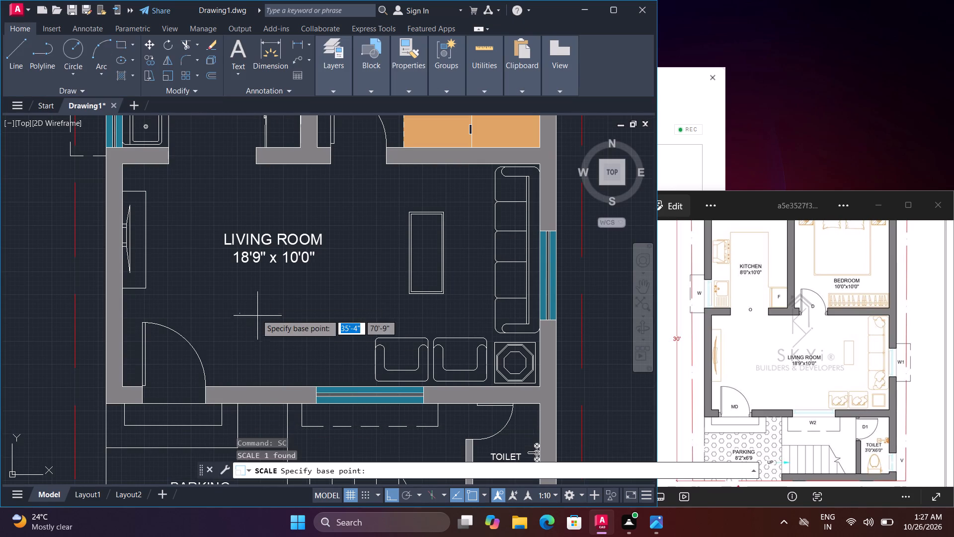
scroll(240, 302, "up", 4)
left_click(233, 379)
scroll(266, 378, "down", 4)
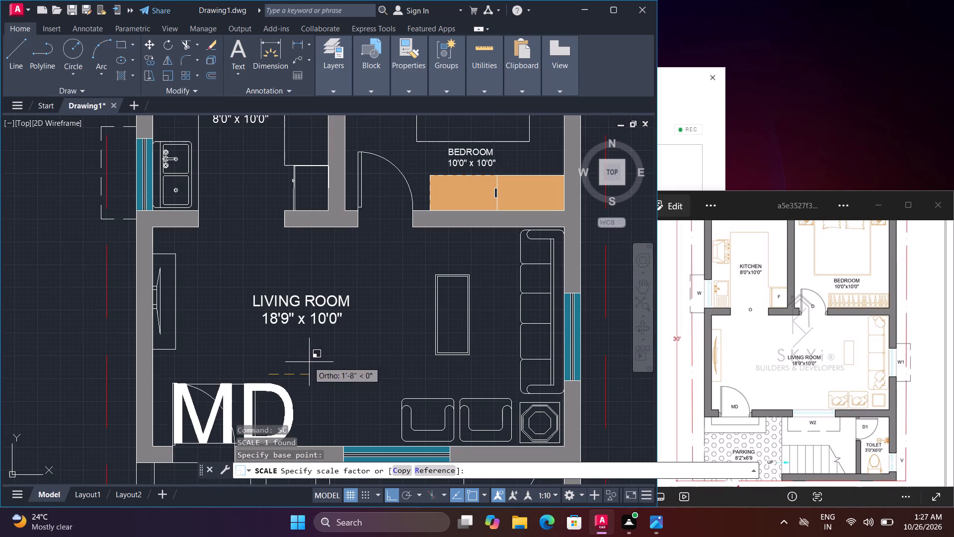
middle_click_drag(250, 376, 248, 270)
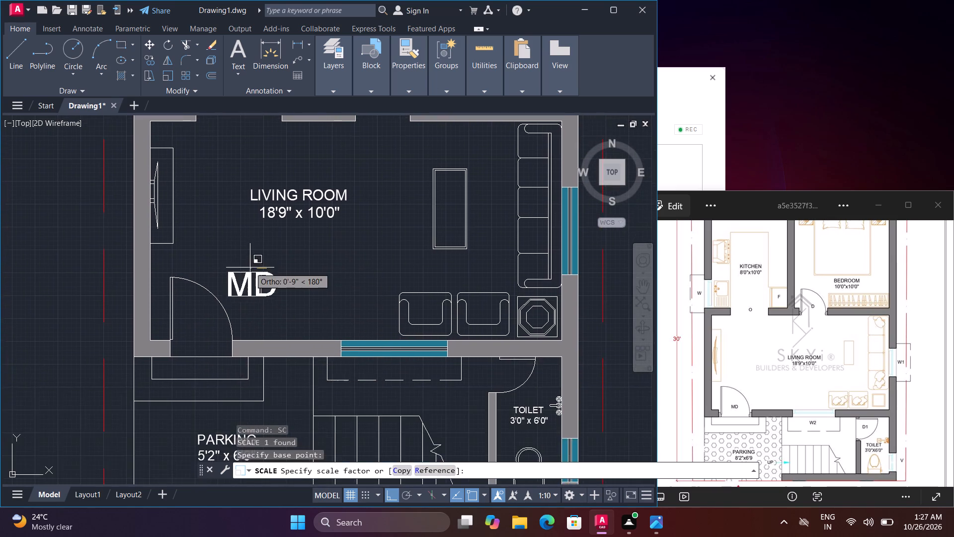
scroll(253, 271, "up", 2)
scroll(254, 281, "down", 4)
scroll(254, 281, "up", 2)
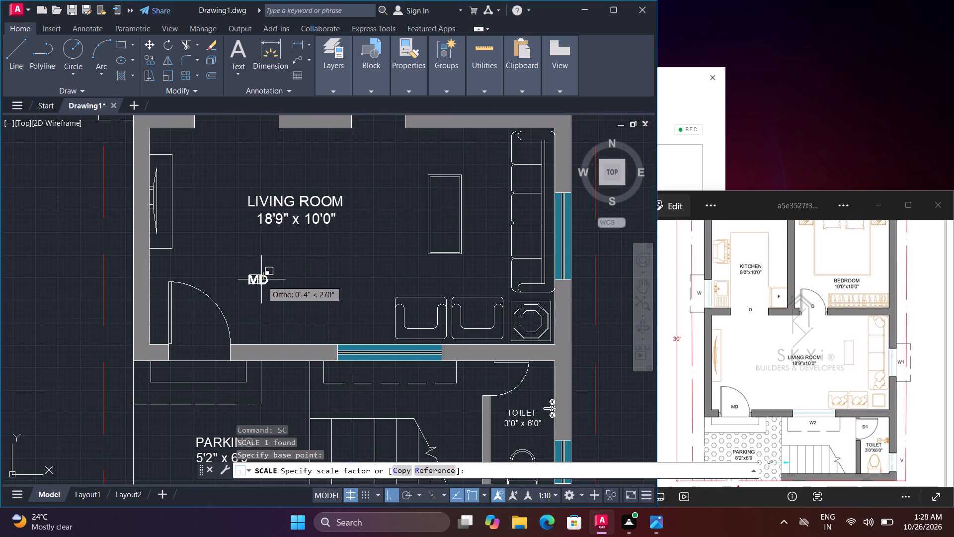
left_click(260, 279)
Move the MD label inside the main door's swing arc, with Ortho off.
type("M")
key("space")
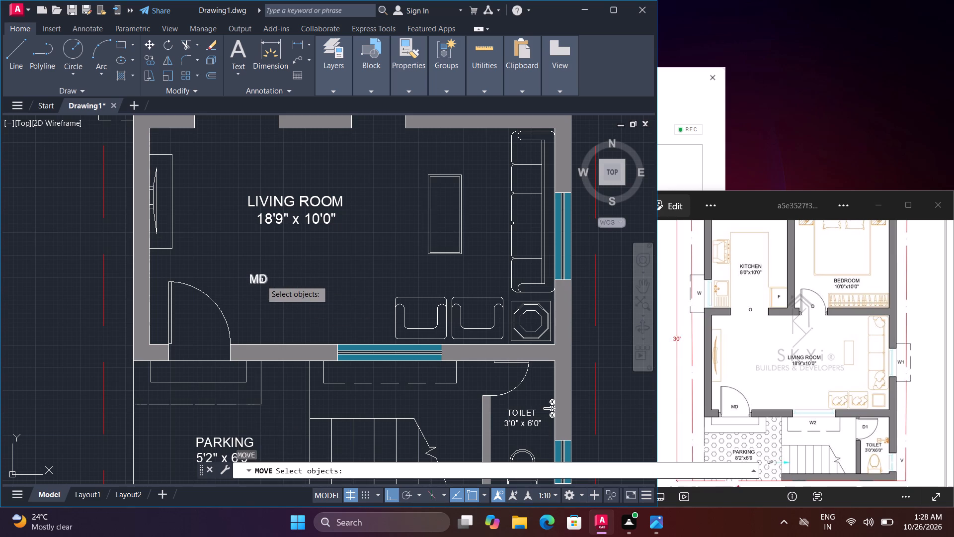
left_click(261, 280)
key("space")
left_click(258, 279)
key("F8")
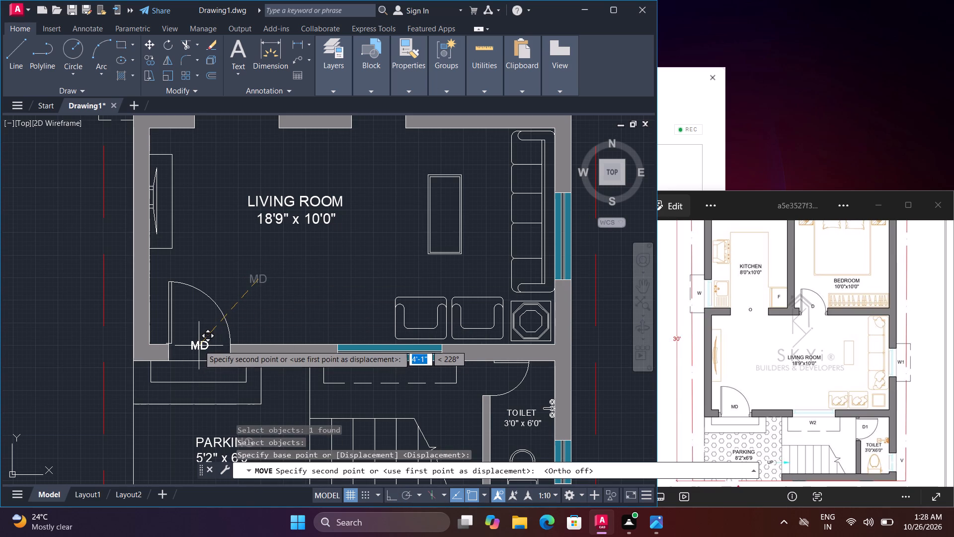
left_click(197, 330)
Copy the MD label from the main door to the toilet door swing and below the window between living room and staircase.
type("CO")
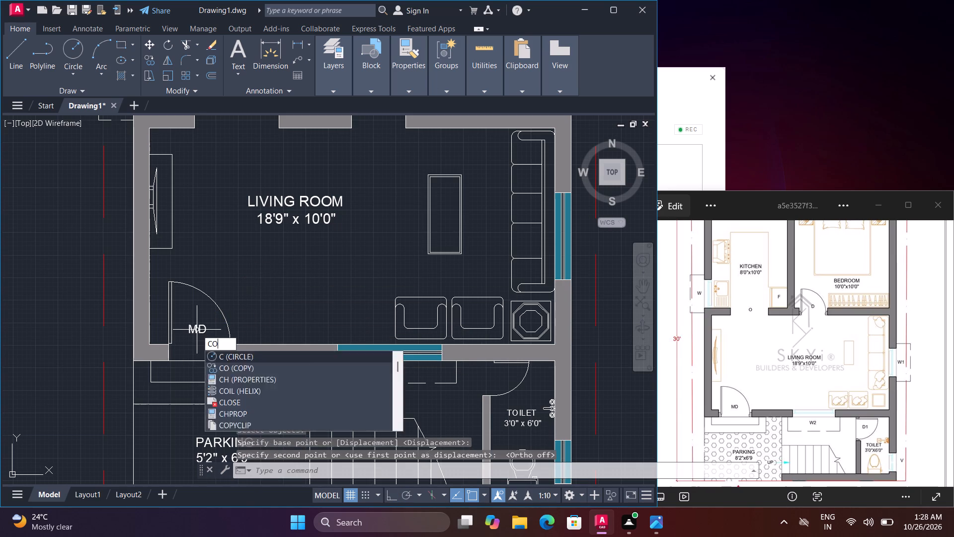
key("space")
left_click(197, 330)
key("space")
left_click(198, 329)
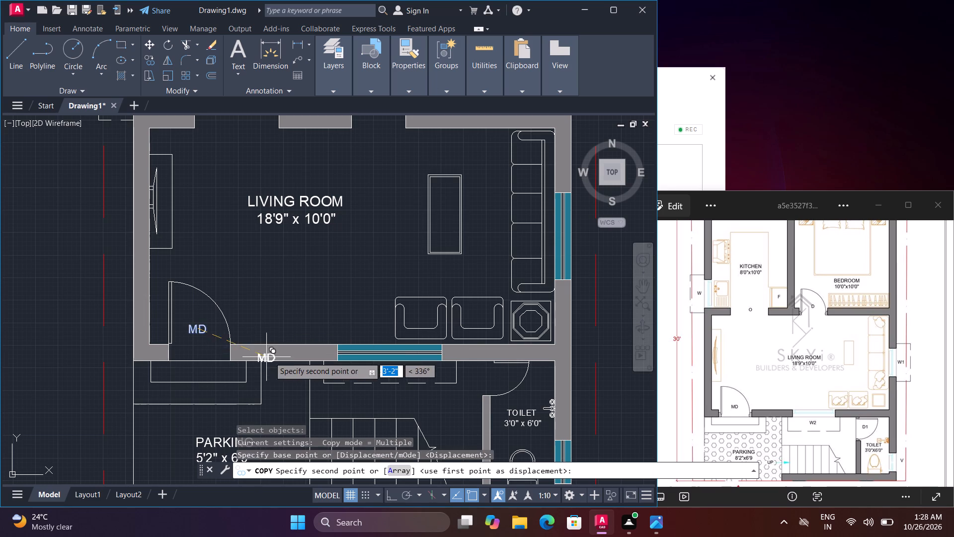
left_click(502, 378)
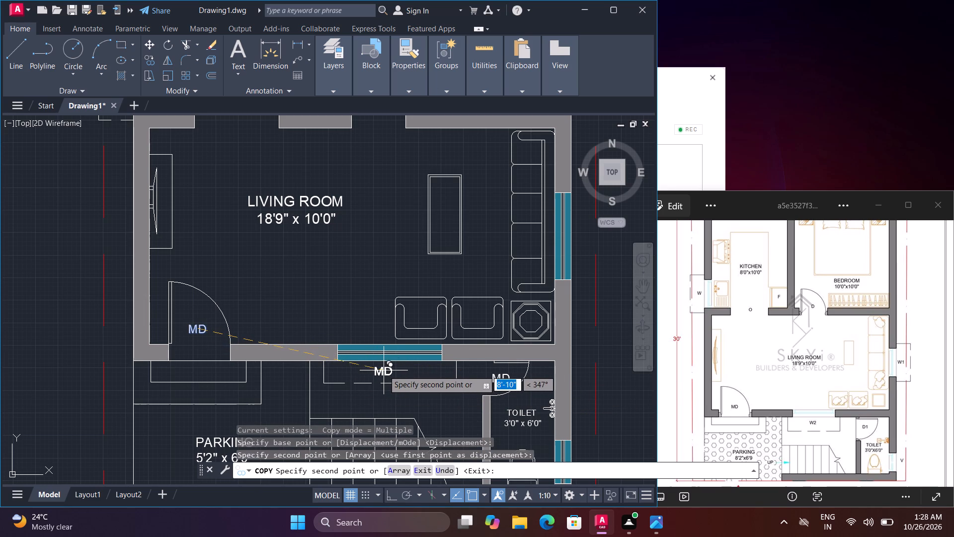
left_click(385, 369)
Place further MD copies at the bedroom door, in the kitchen's fridge box, and outside the kitchen and living room side windows.
middle_click_drag(374, 177, 401, 312)
middle_click(401, 312)
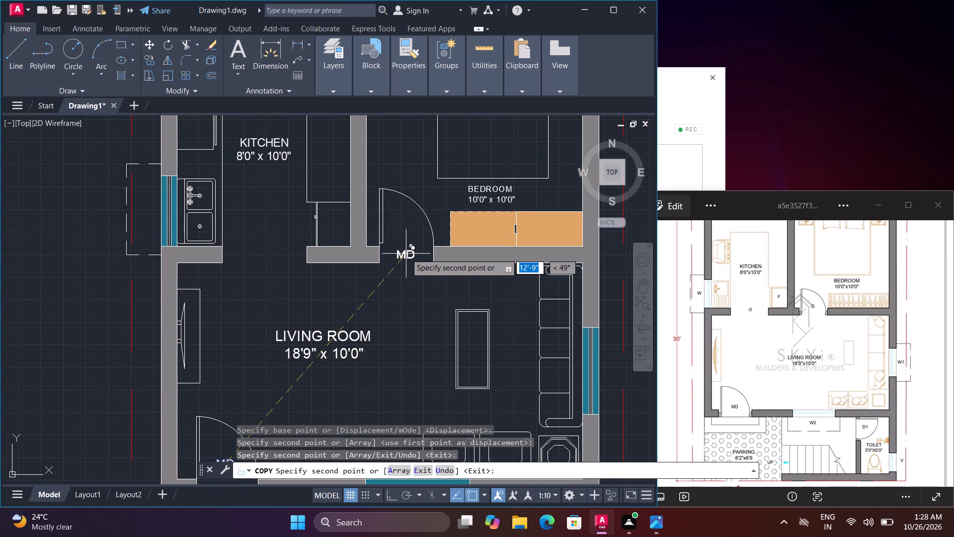
left_click(401, 229)
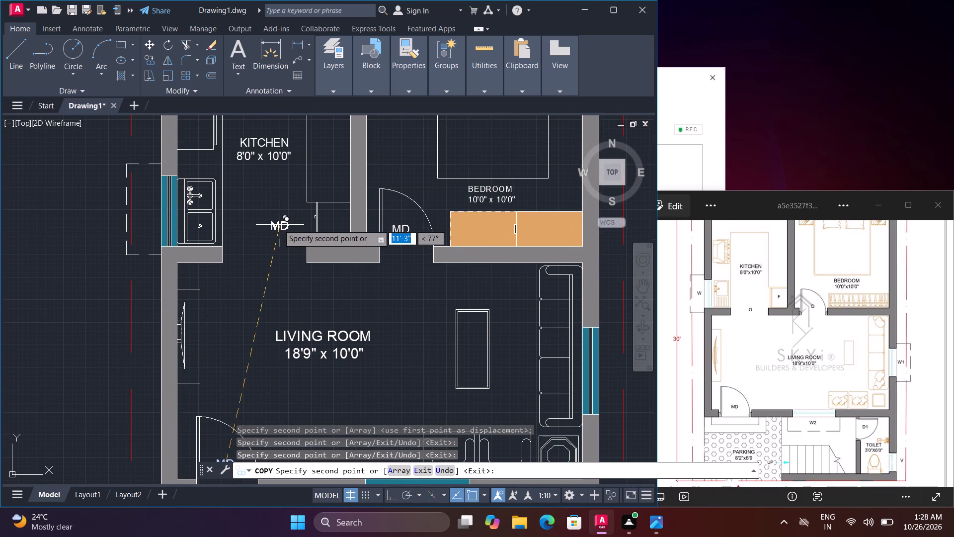
left_click(334, 225)
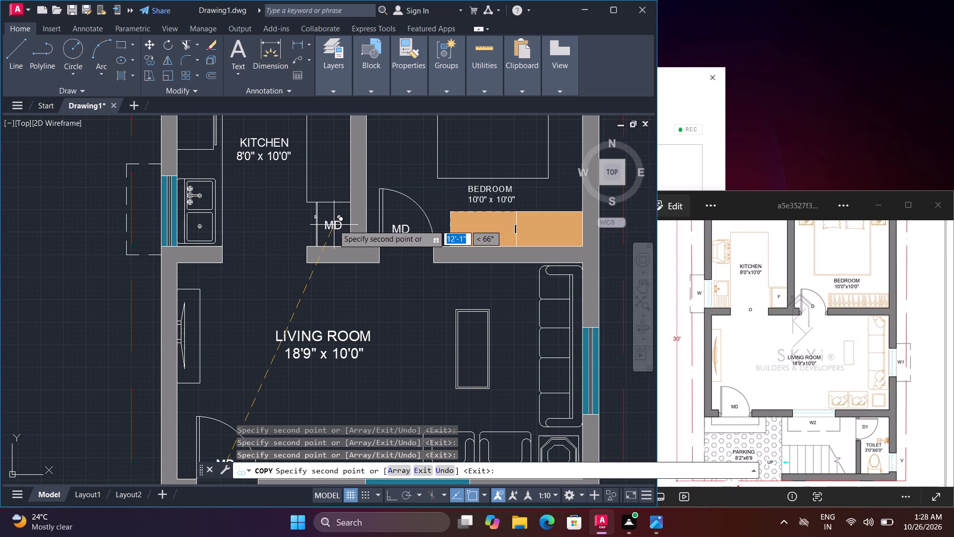
left_click(146, 212)
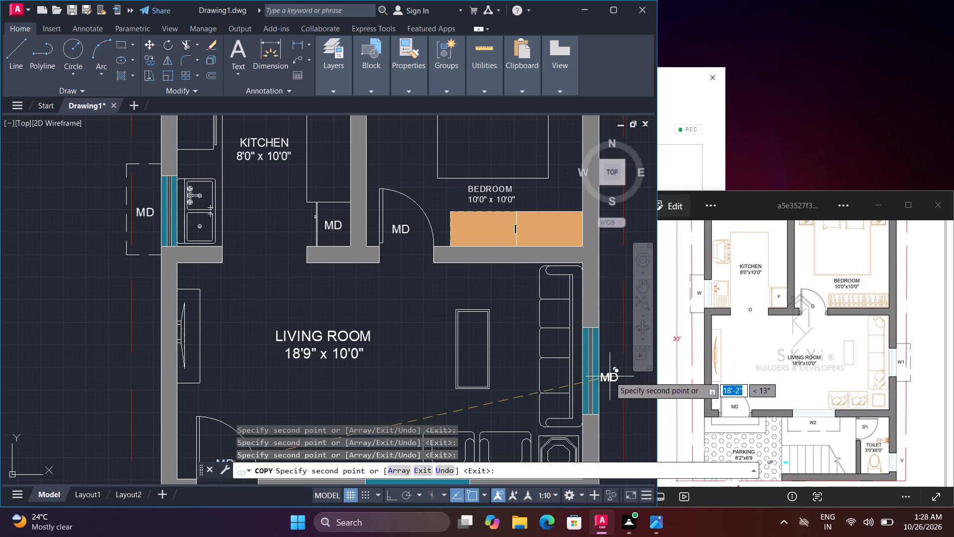
middle_click_drag(608, 378, 569, 345)
left_click(573, 336)
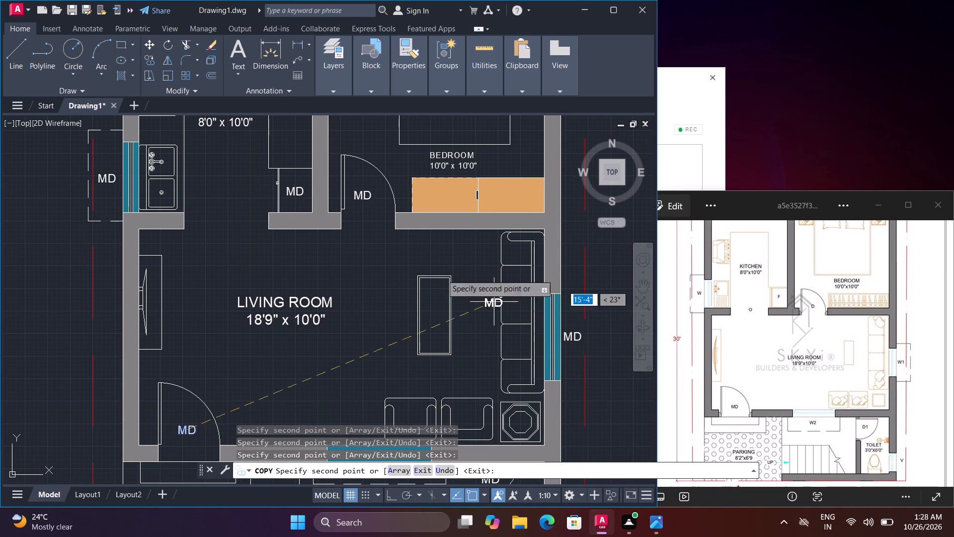
Place another MD copy just outside the bedroom window, centred on the window's midpoint.
middle_click_drag(310, 287, 334, 390)
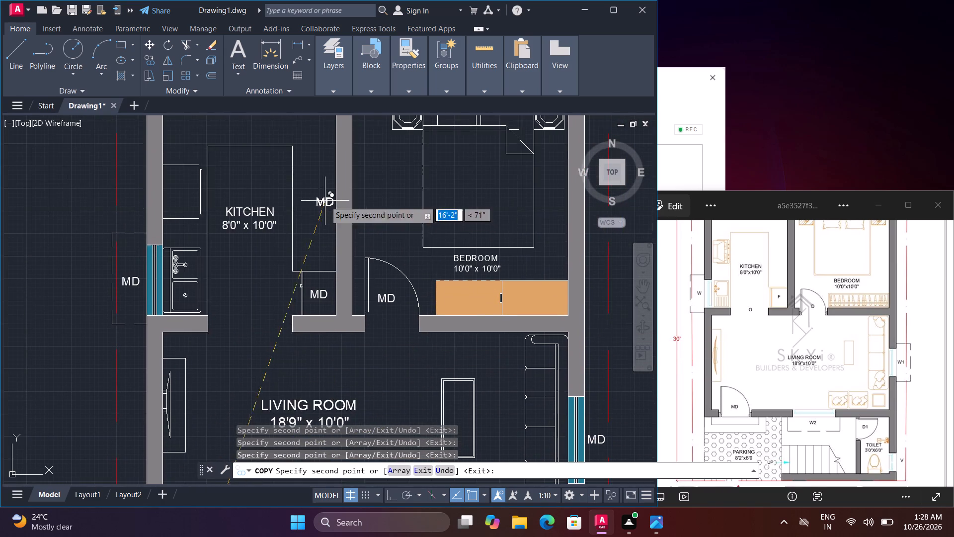
middle_click_drag(325, 217, 339, 285)
scroll(858, 303, "down", 2)
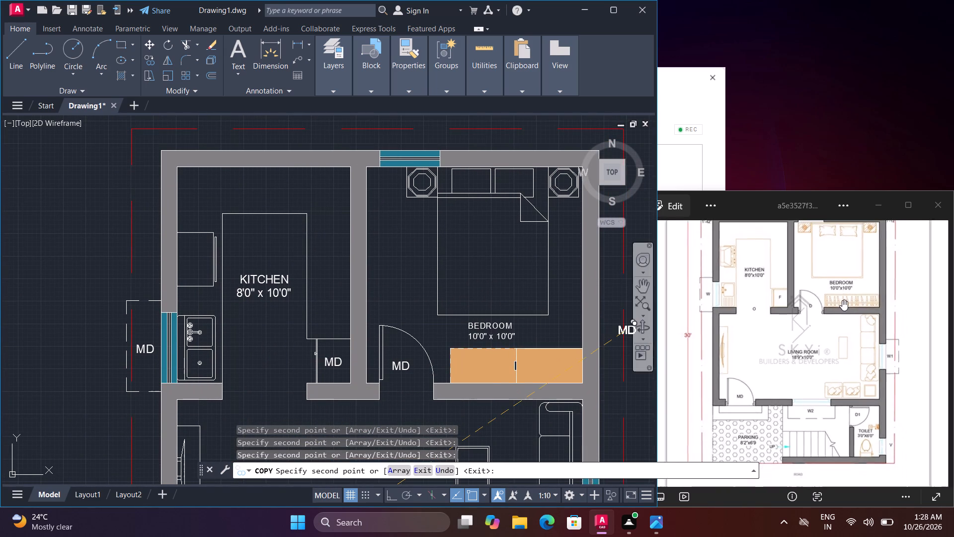
scroll(842, 300, "down", 2)
middle_click_drag(338, 237, 354, 306)
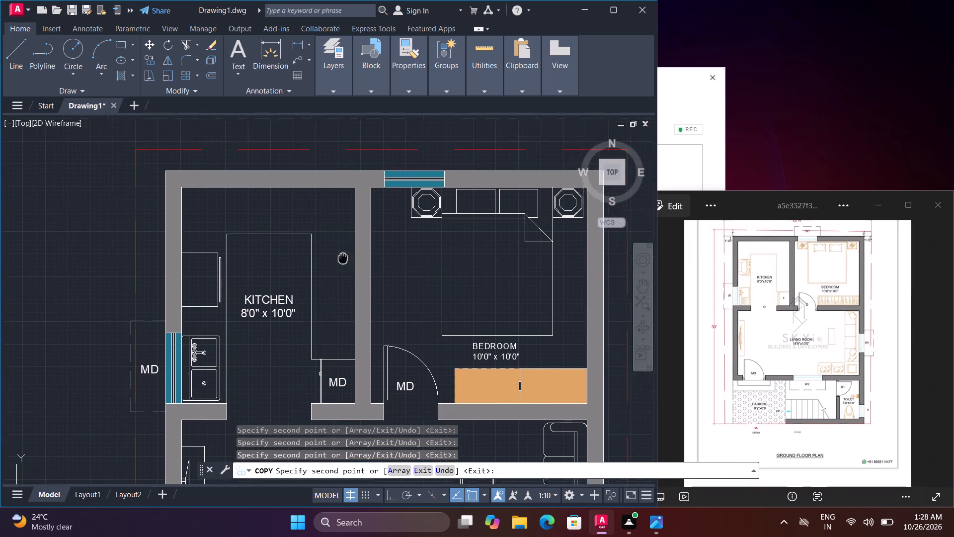
middle_click_drag(354, 306, 364, 340)
scroll(436, 255, "up", 2)
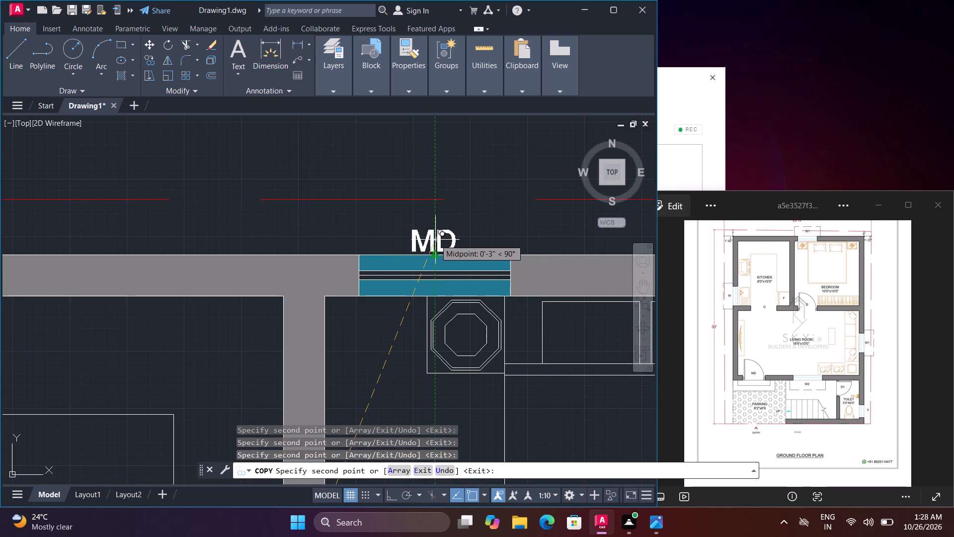
left_click(435, 237)
Place the last MD copies below the parking's front boundary line and beside the first stair tread, and finish copying.
scroll(443, 258, "down", 1)
middle_click_drag(420, 352, 383, 212)
scroll(383, 200, "down", 4)
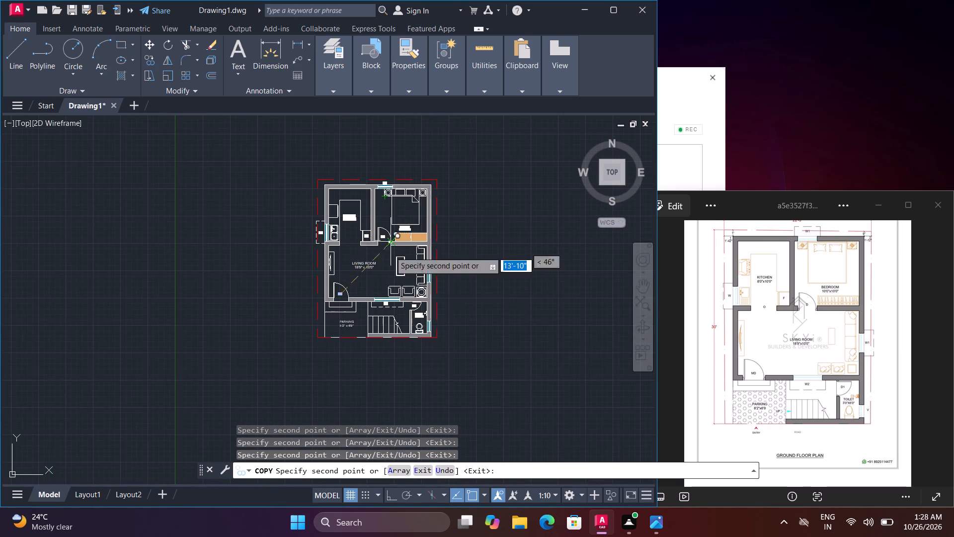
scroll(377, 316, "up", 2)
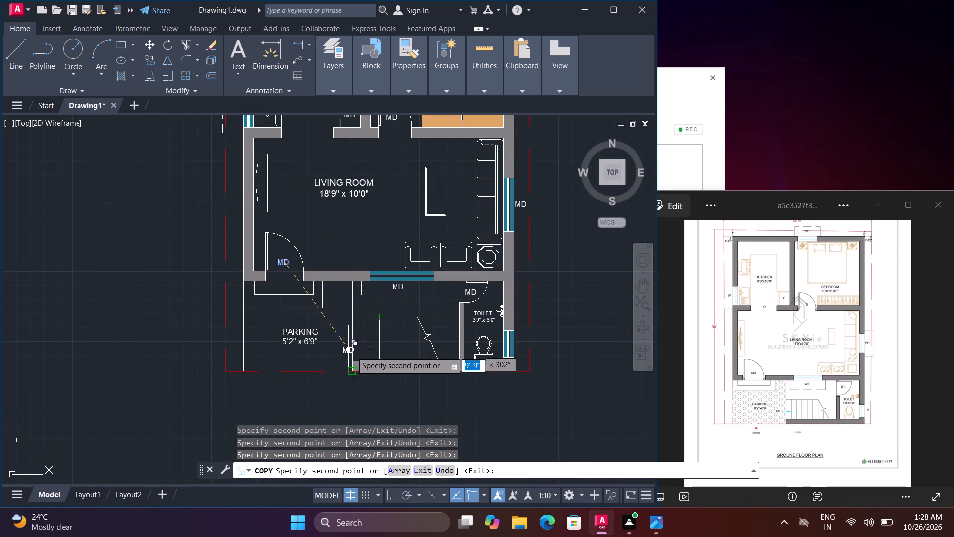
scroll(302, 386, "up", 1)
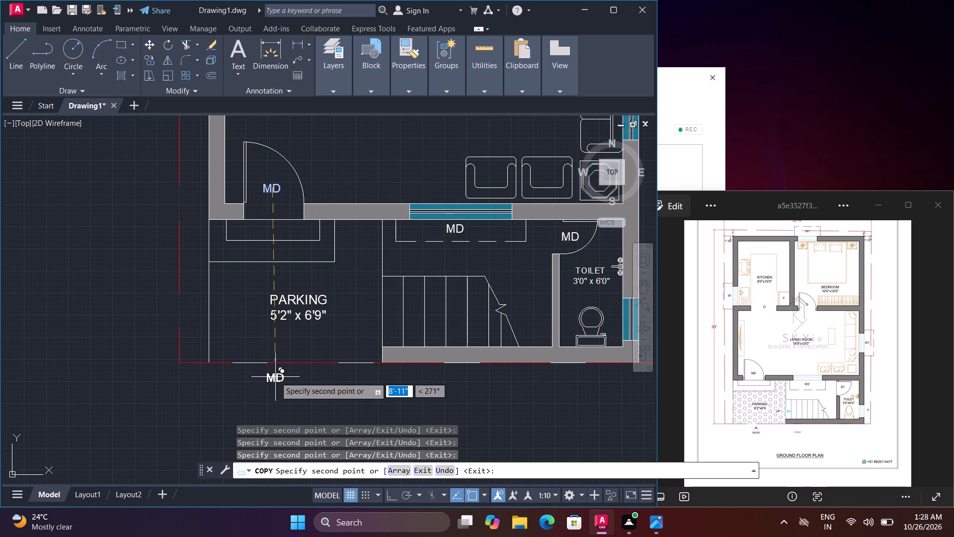
left_click(281, 375)
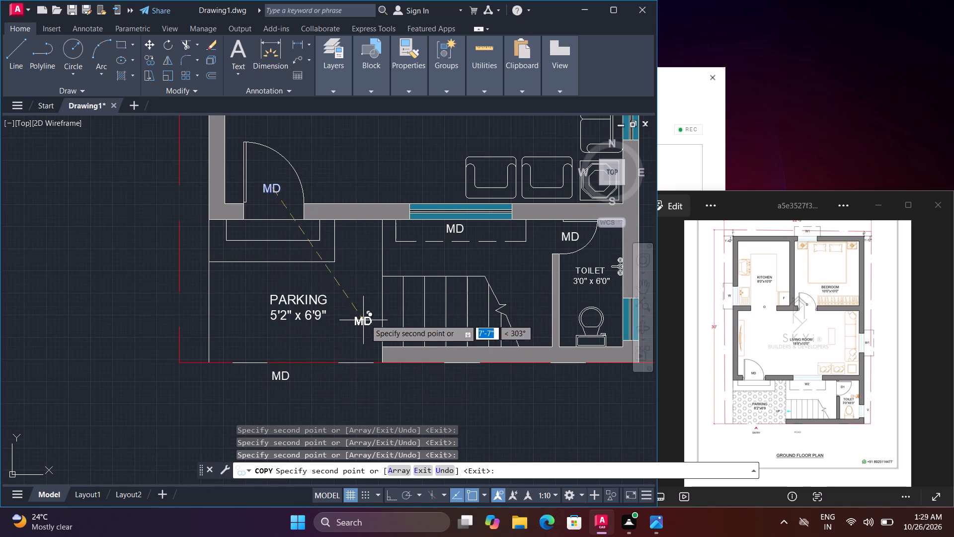
left_click(369, 322)
key("space")
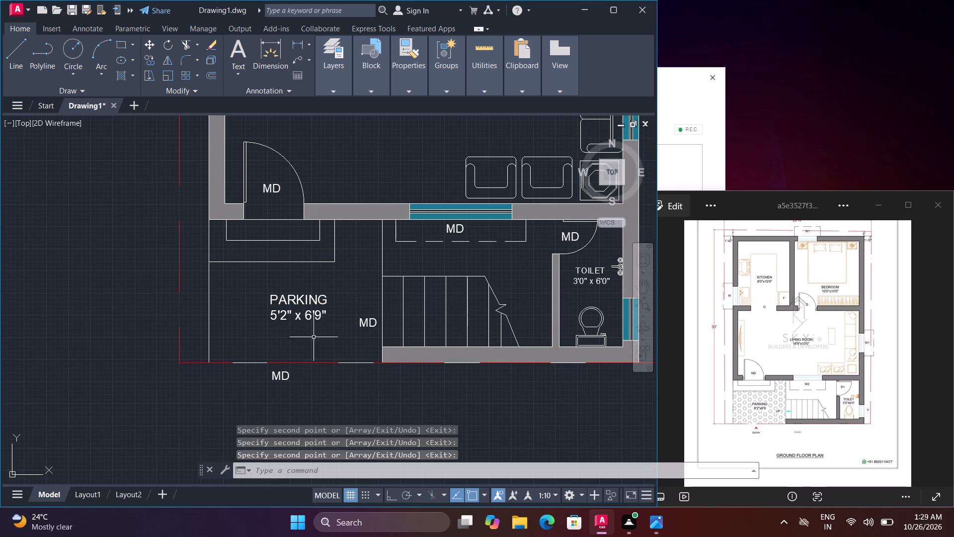
Change the MD label below the parking boundary to ENTRY.
double_click(285, 378)
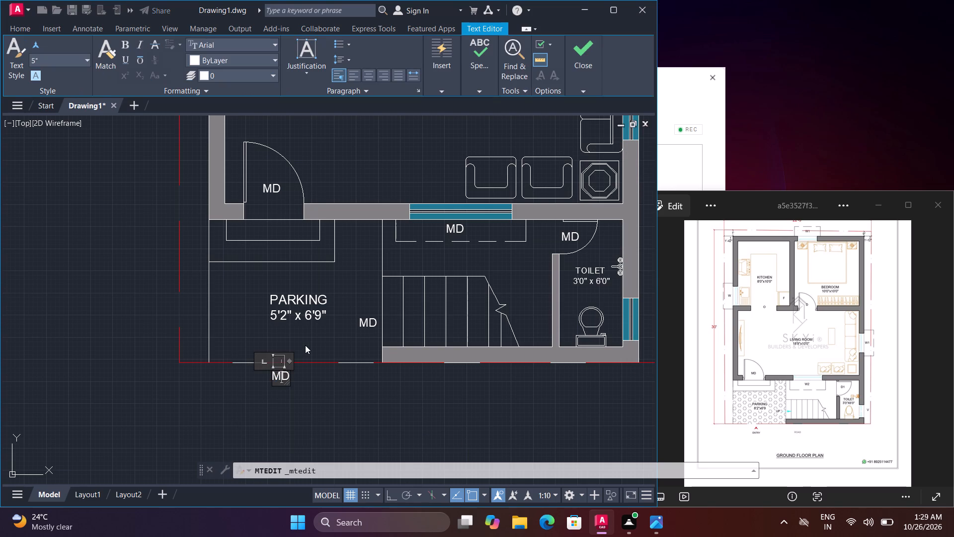
key("ctrl+a")
type("ENTRY")
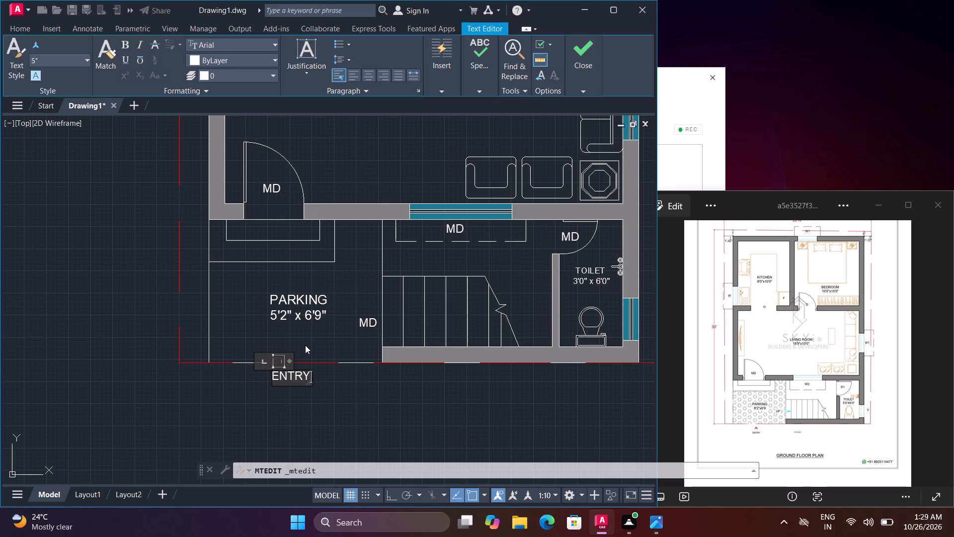
left_click(528, 386)
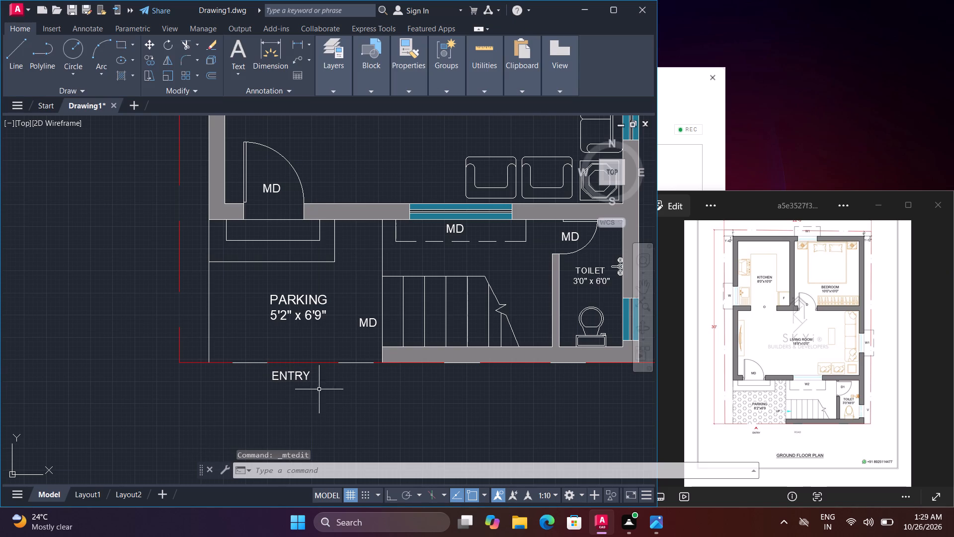
Change the MD label beside the first stair tread to UP.
double_click(370, 324)
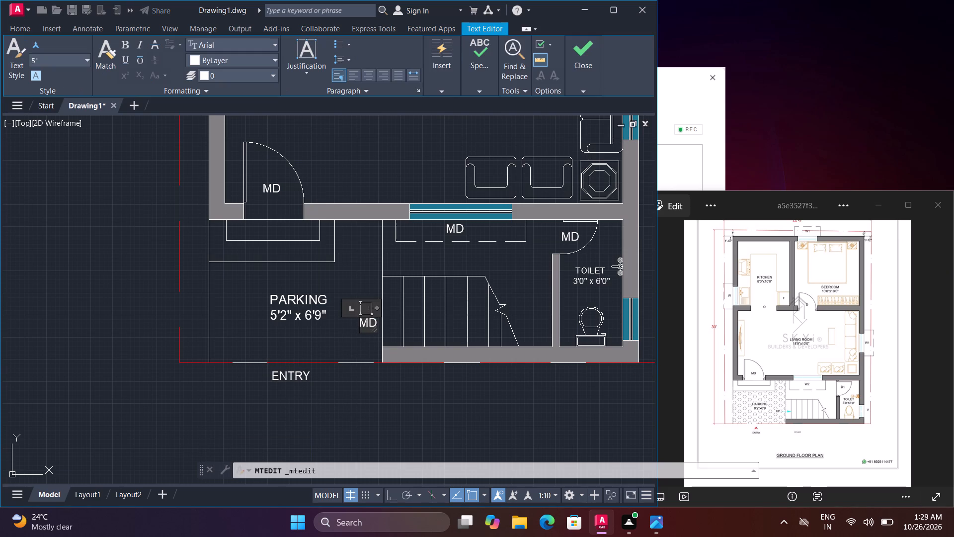
key("ctrl+a")
type("UP")
left_click(396, 377)
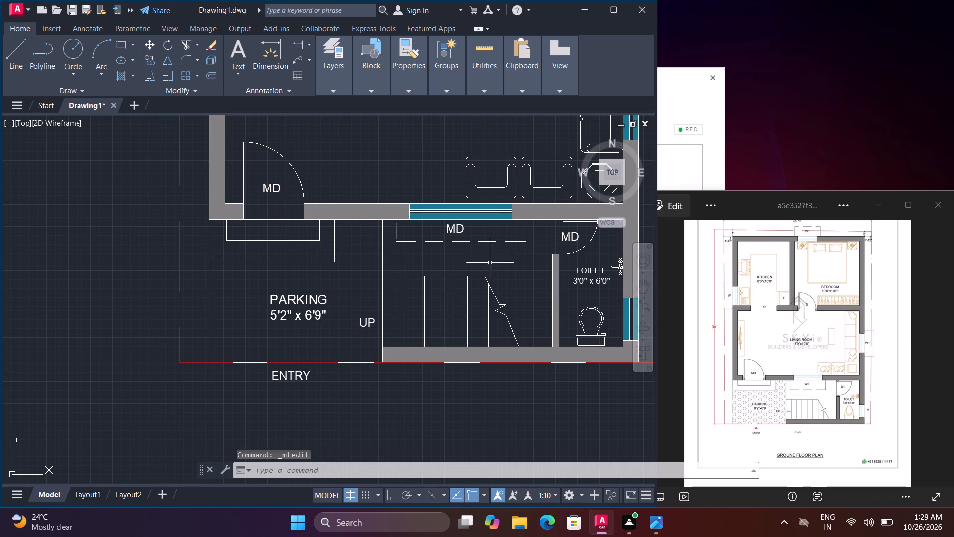
Change the MD label at the living room window above the staircase to W2.
double_click(454, 229)
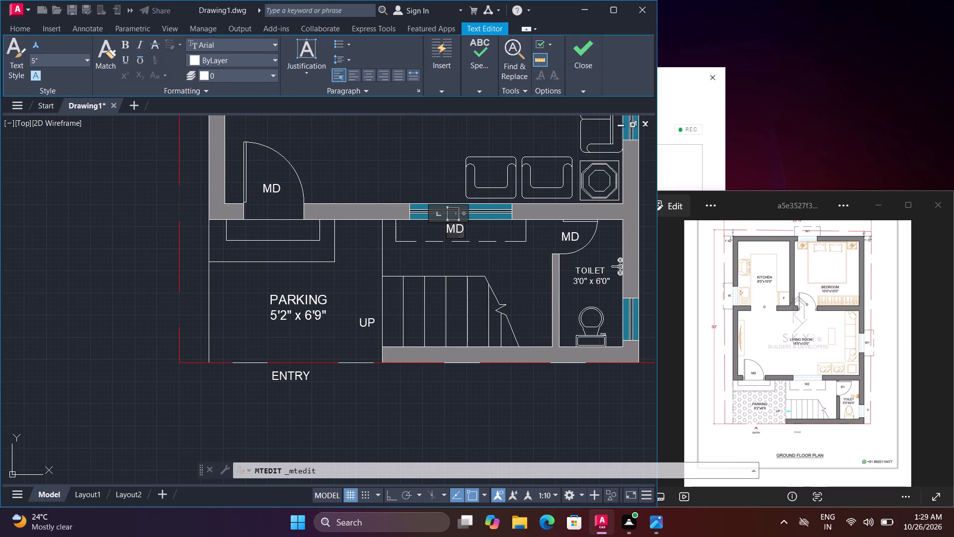
key("ctrl+a")
key("w")
scroll(800, 385, "up", 4)
key("2")
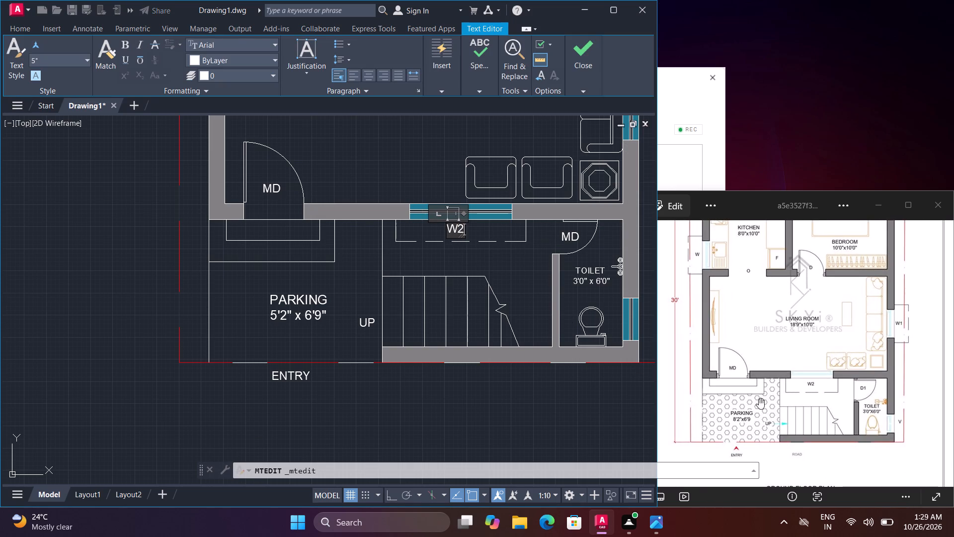
left_click(593, 420)
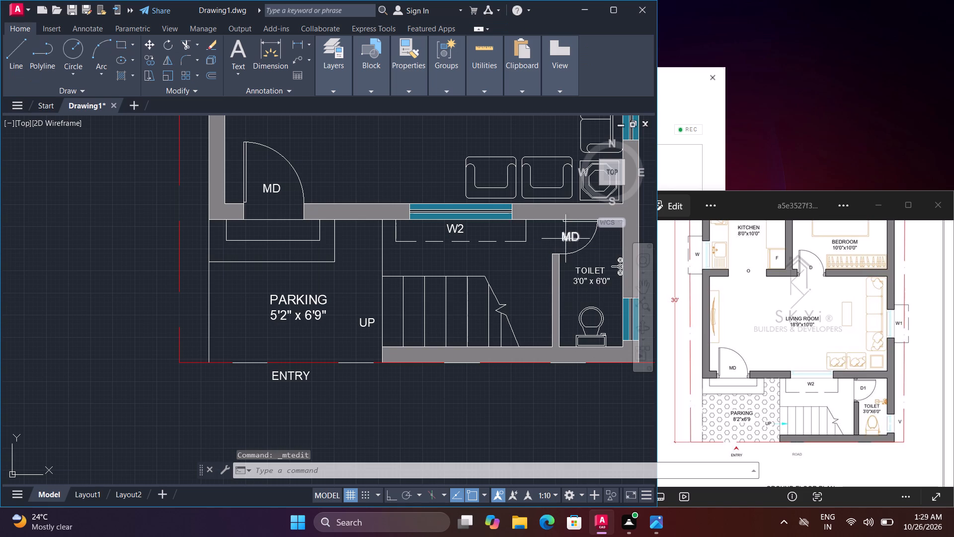
Change the MD label at the toilet door to D1.
double_click(565, 235)
key("d")
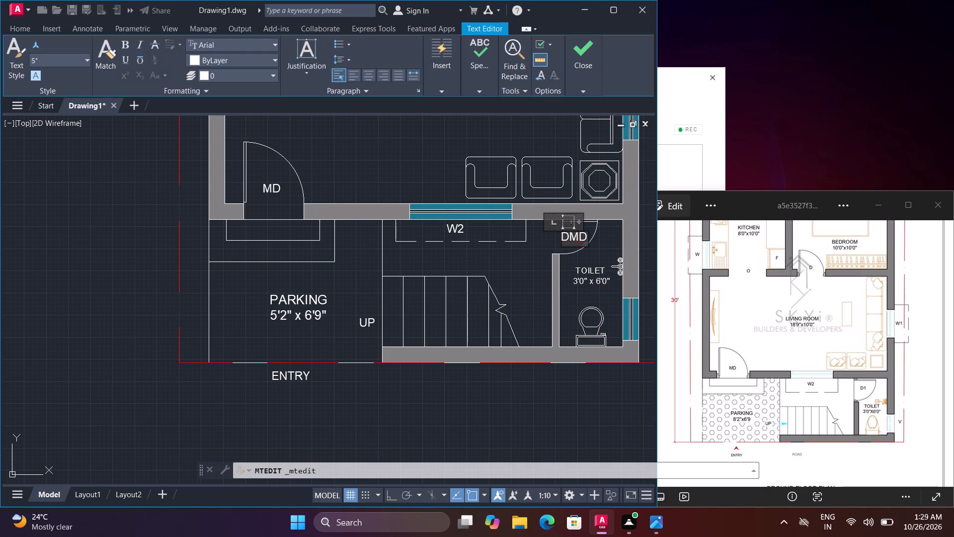
key("ctrl+a")
key("d")
key("1")
left_click(569, 379)
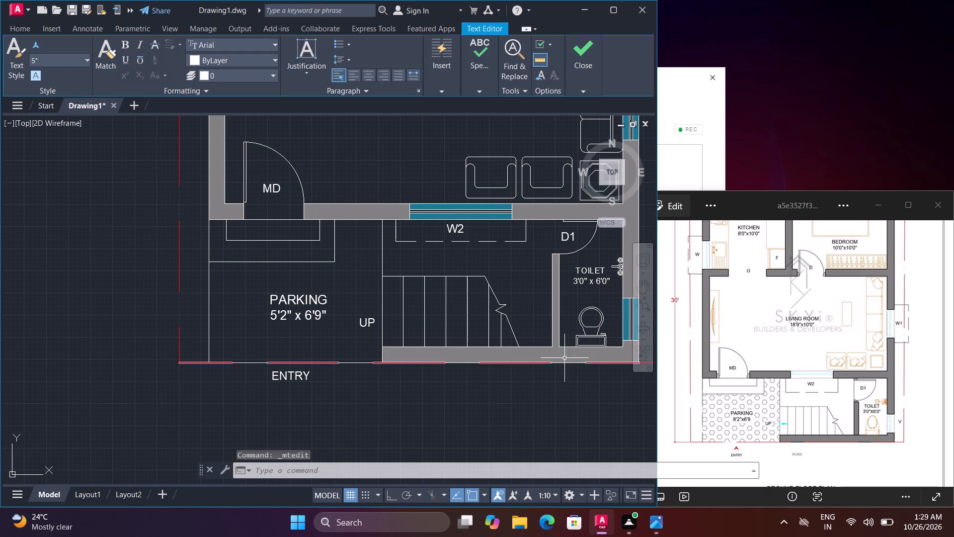
Change the MD label outside the living room's side window, next to the sofa, to W1.
middle_click_drag(540, 228, 567, 397)
middle_click_drag(520, 232, 294, 252)
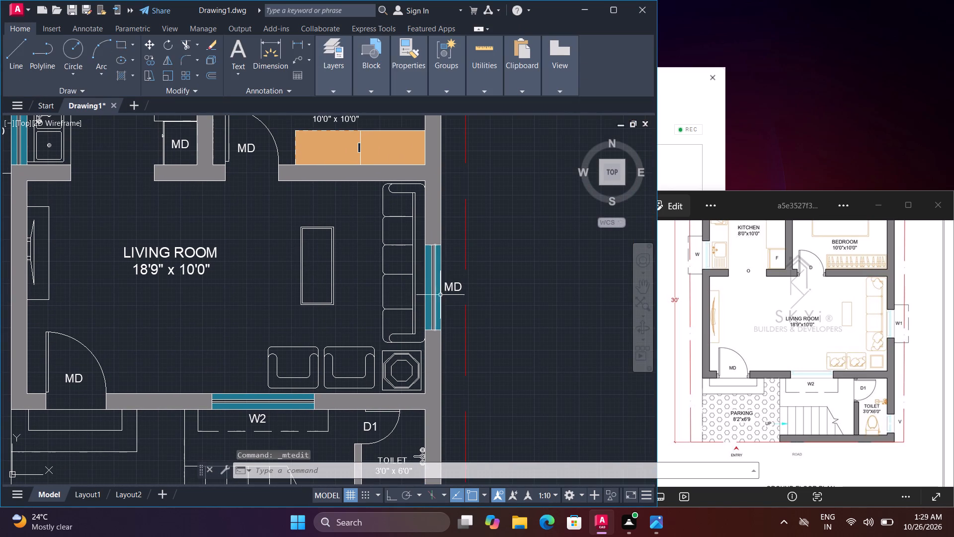
double_click(453, 285)
key("ctrl+a")
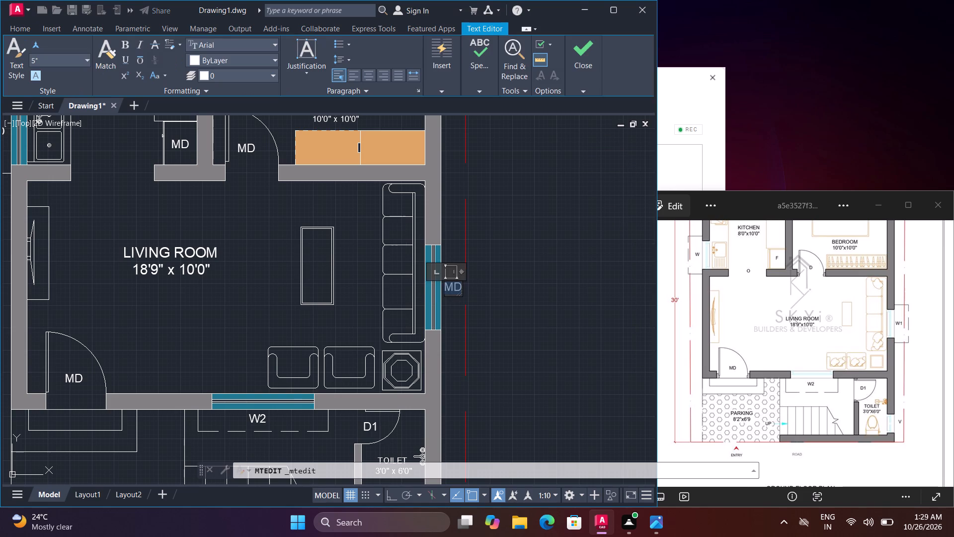
key("w")
key("1")
left_click(490, 304)
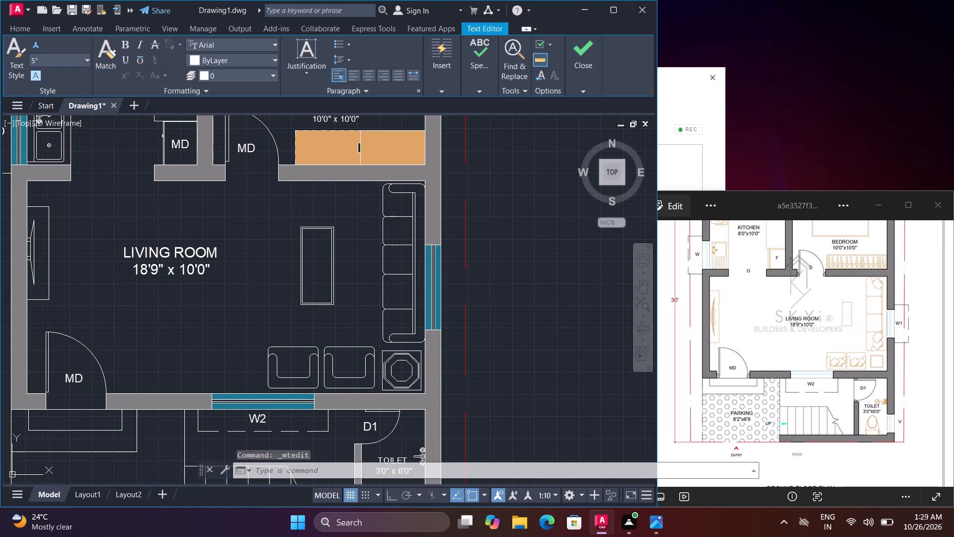
Change the bedroom door's MD label to D and move it slightly towards the middle of the door swing.
middle_click_drag(489, 238, 533, 358)
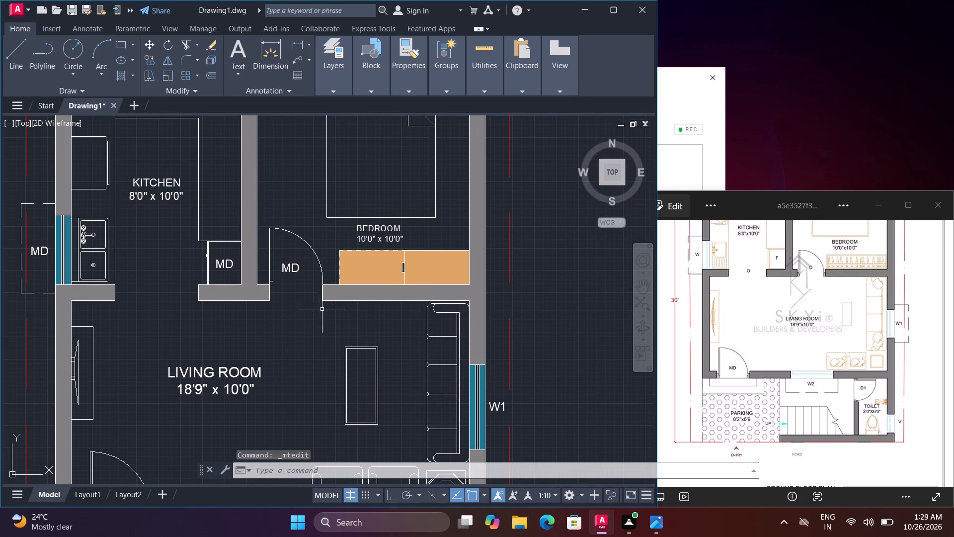
double_click(287, 272)
key("ctrl+a")
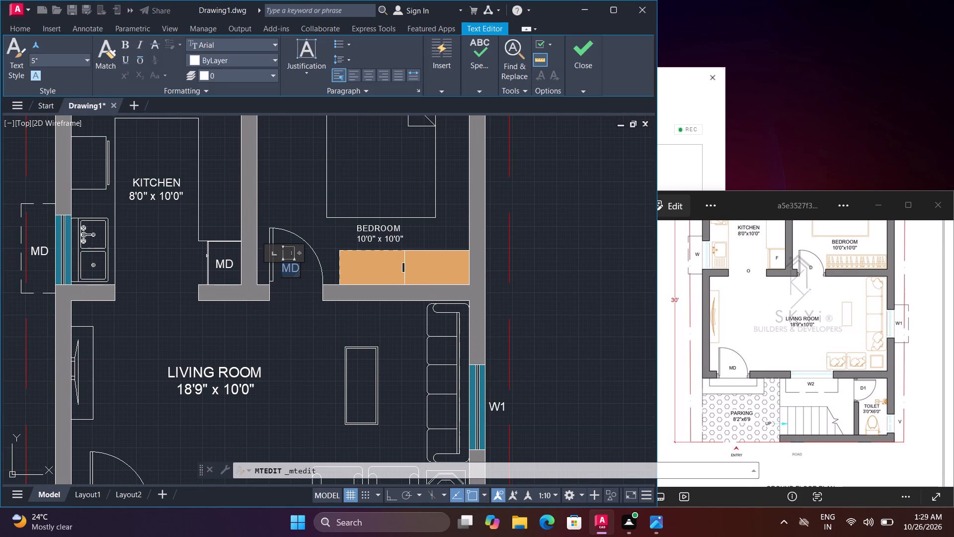
key("d")
left_click(301, 315)
left_click(287, 266)
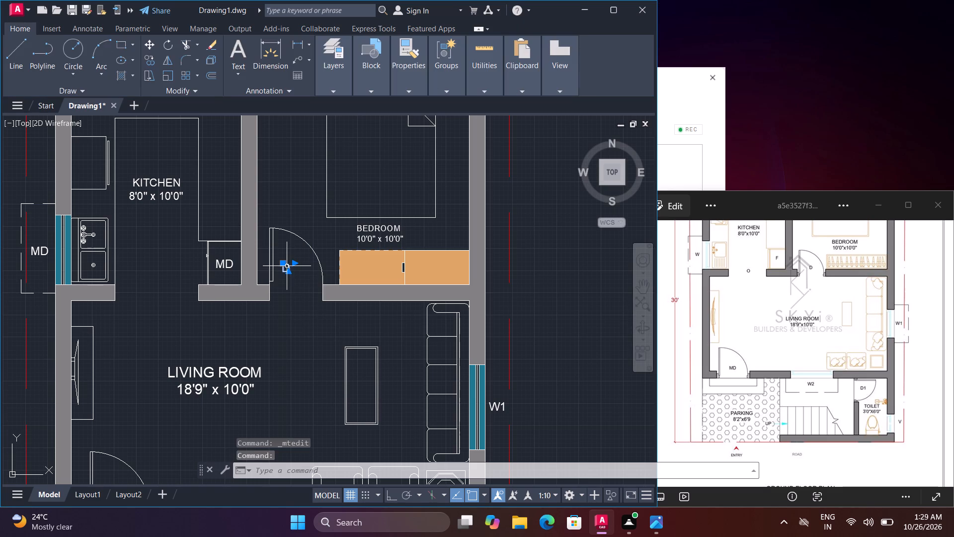
type("M")
key("space")
left_click(287, 266)
left_click(294, 271)
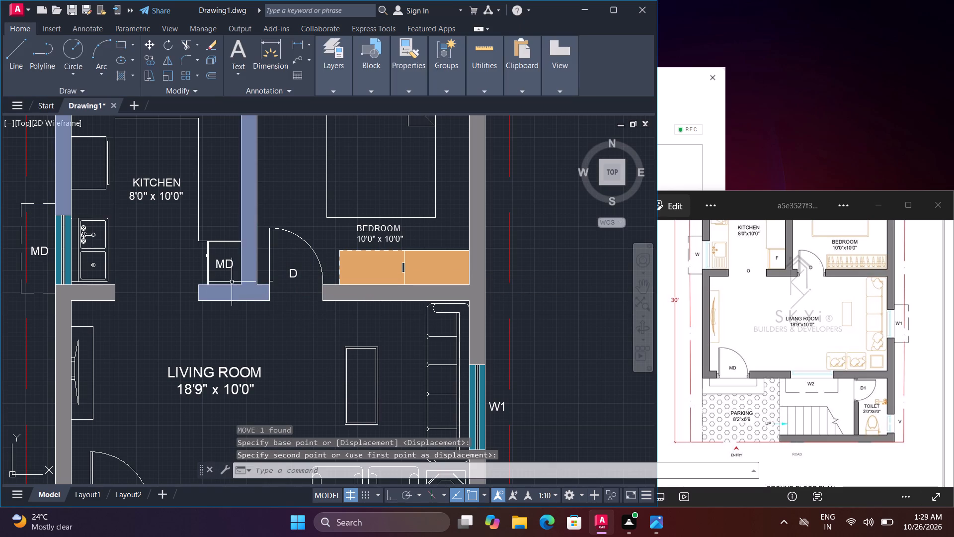
Change the MD label in the kitchen's fridge box to F and move it to the middle of the box.
double_click(226, 261)
key("ctrl+a")
key("f")
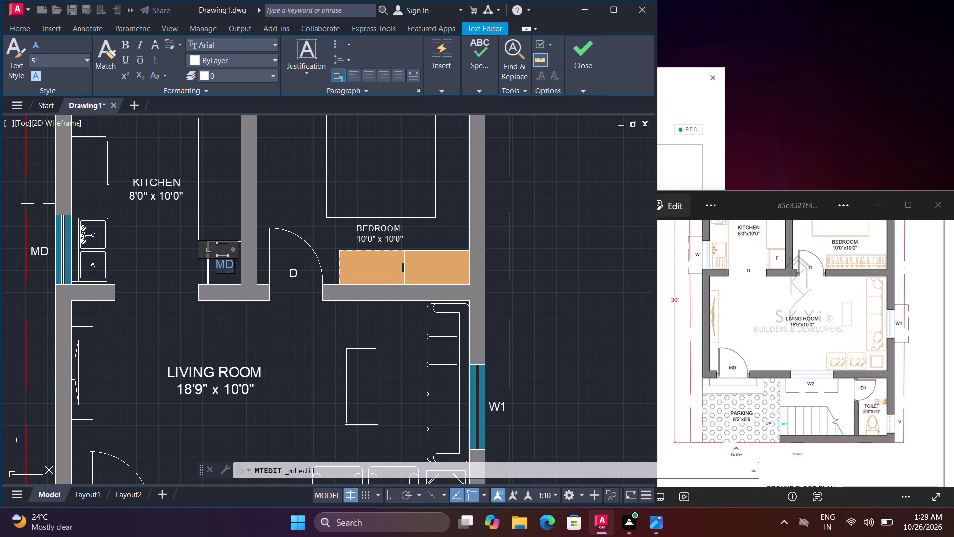
left_click(242, 333)
key("m")
key("space")
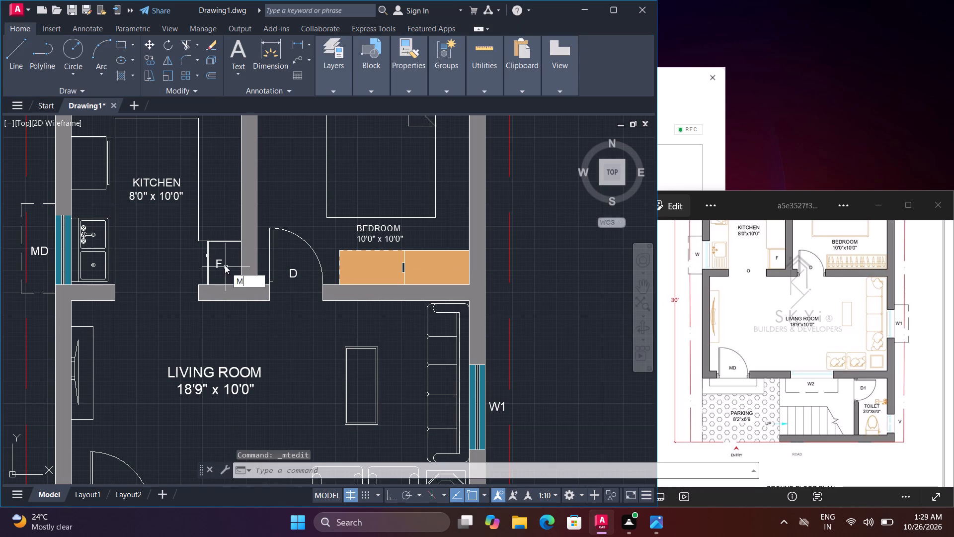
left_click(222, 258)
key("space")
left_click(219, 262)
key("space")
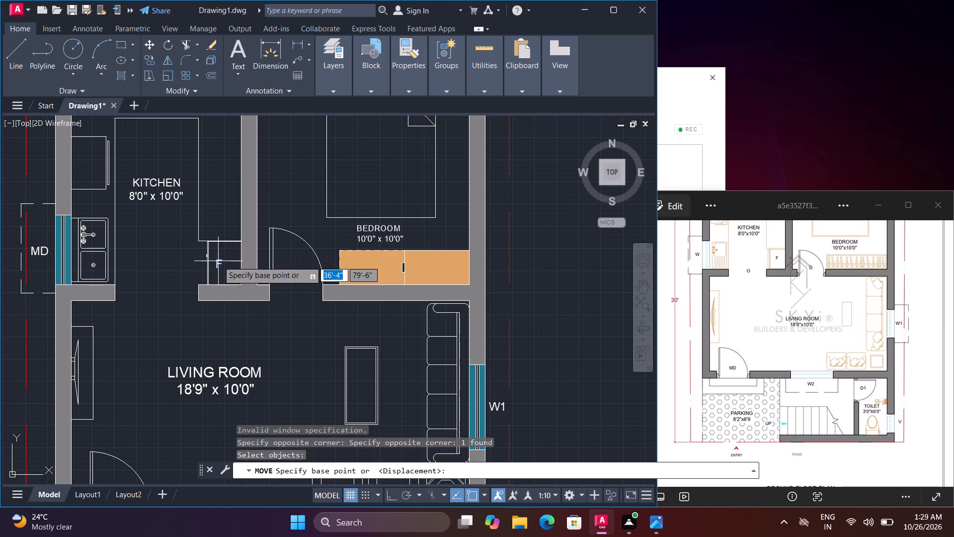
left_click(218, 261)
left_click(225, 260)
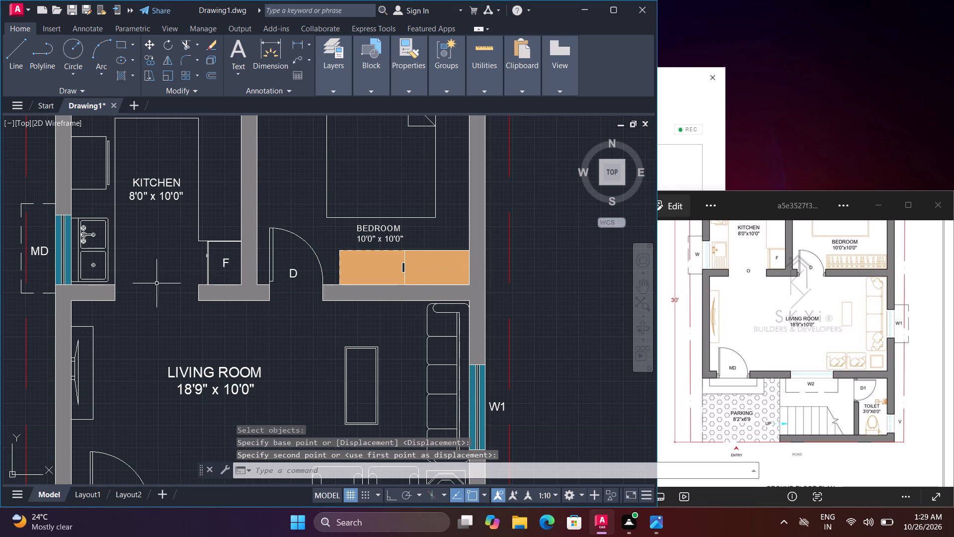
Change the MD label outside the kitchen window to W and centre it between the dashed outline and the wall.
middle_click_drag(167, 296, 254, 337)
middle_click(257, 337)
double_click(128, 291)
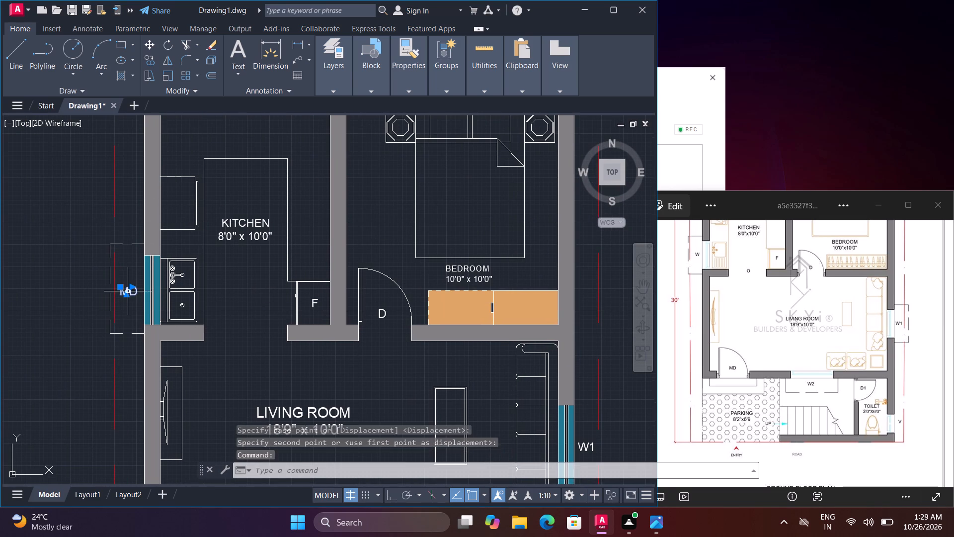
key("ctrl+a")
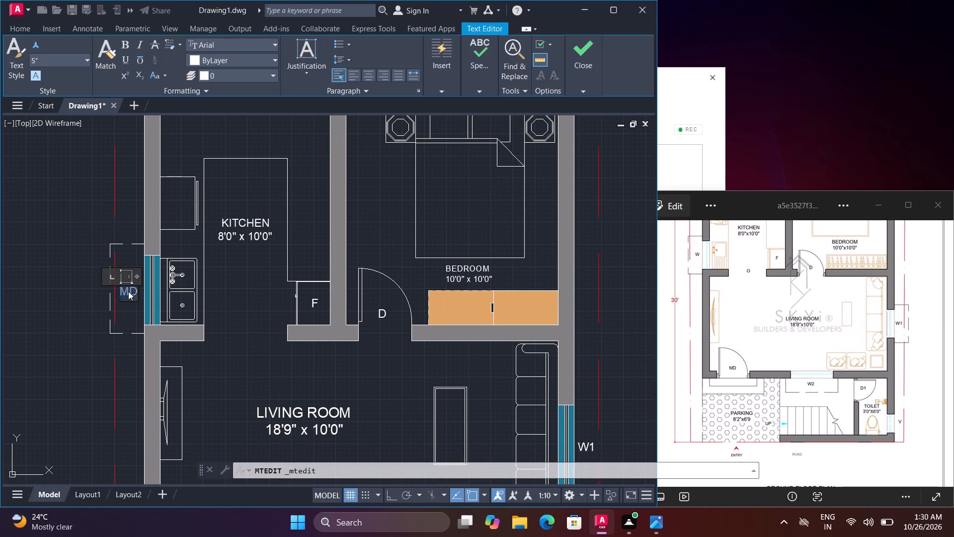
key("w")
left_click(207, 360)
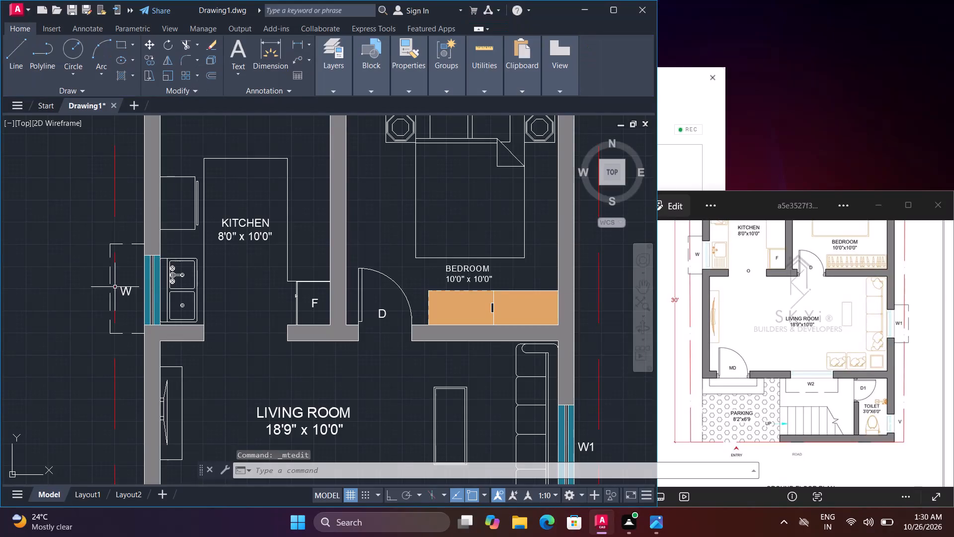
key("m")
key("space")
left_click(124, 290)
key("space")
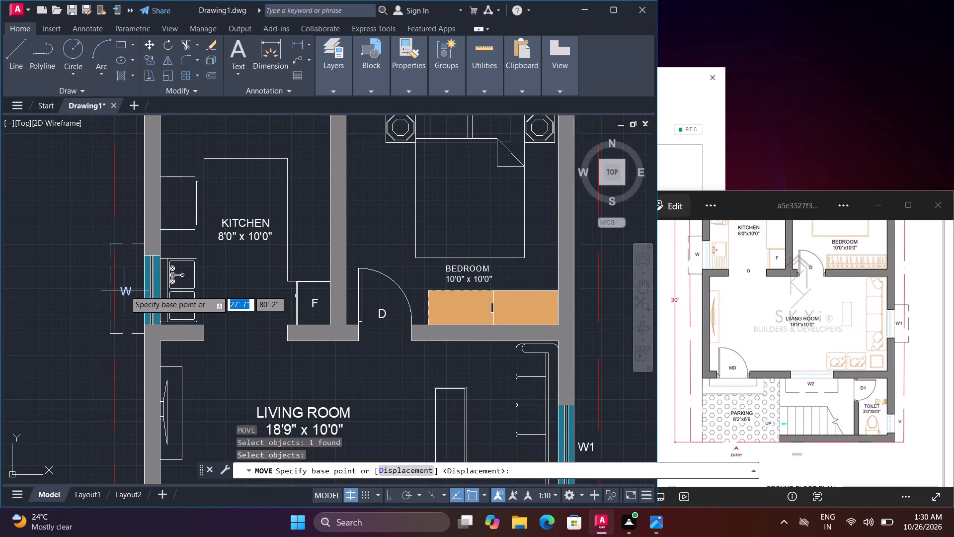
left_click(125, 290)
left_click(127, 290)
left_click(131, 289)
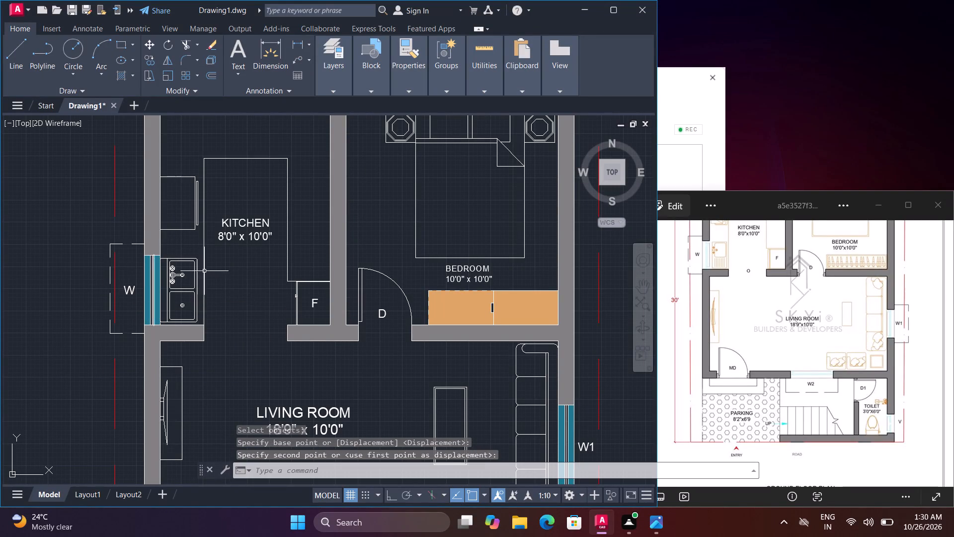
Change the MD label outside the bedroom window to W1, matching the reference plan.
scroll(234, 283, "down", 2)
scroll(311, 213, "up", 2)
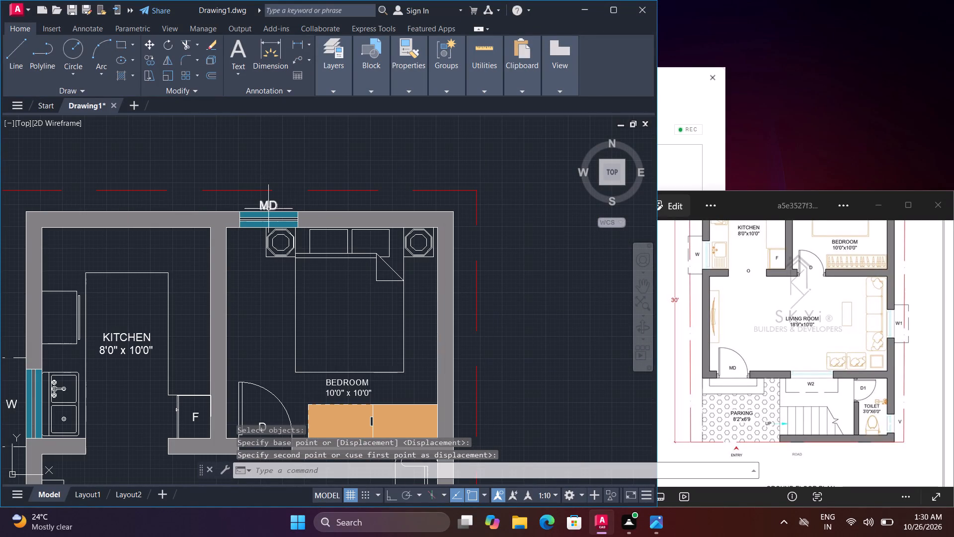
double_click(268, 210)
key("ctrl+a")
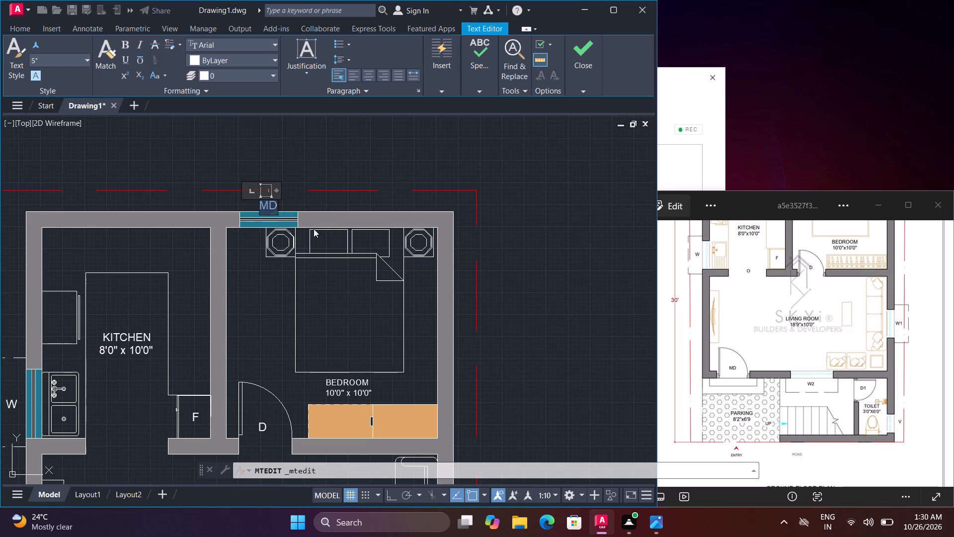
scroll(793, 288, "down", 4)
scroll(809, 240, "up", 3)
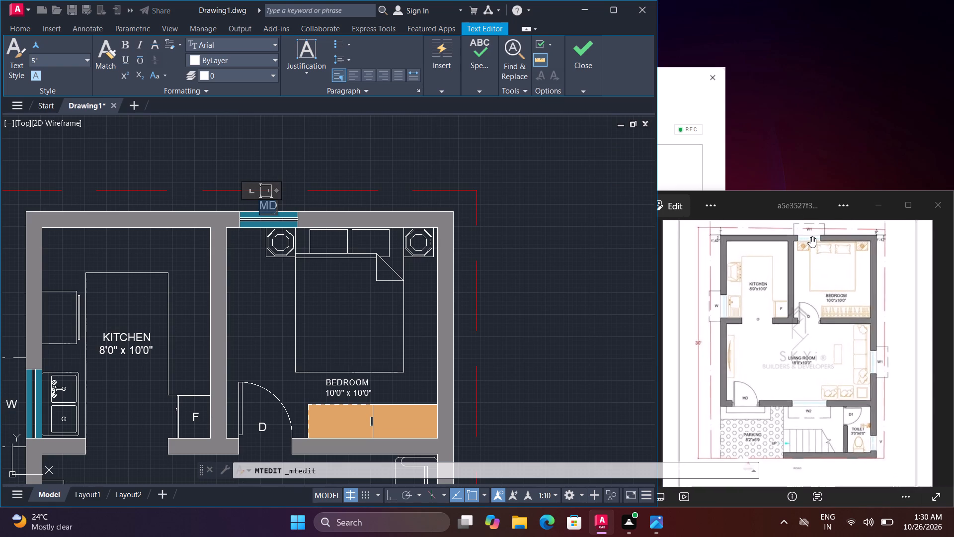
scroll(810, 237, "up", 1)
key("w")
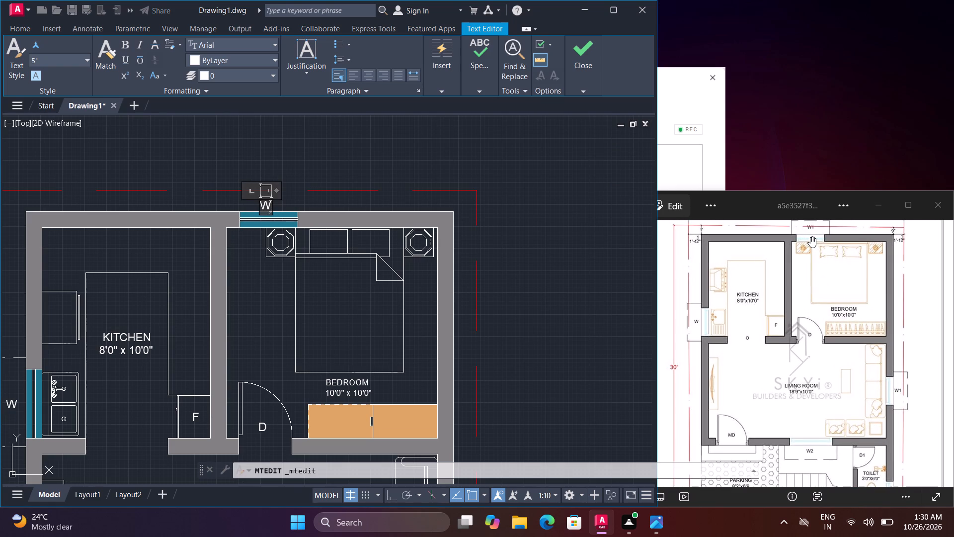
key("1")
left_click(588, 277)
Copy the bedroom door's D label into the middle of the opening between the kitchen and living room.
middle_click_drag(277, 317, 286, 174)
middle_click_drag(290, 158, 292, 151)
left_click(271, 282)
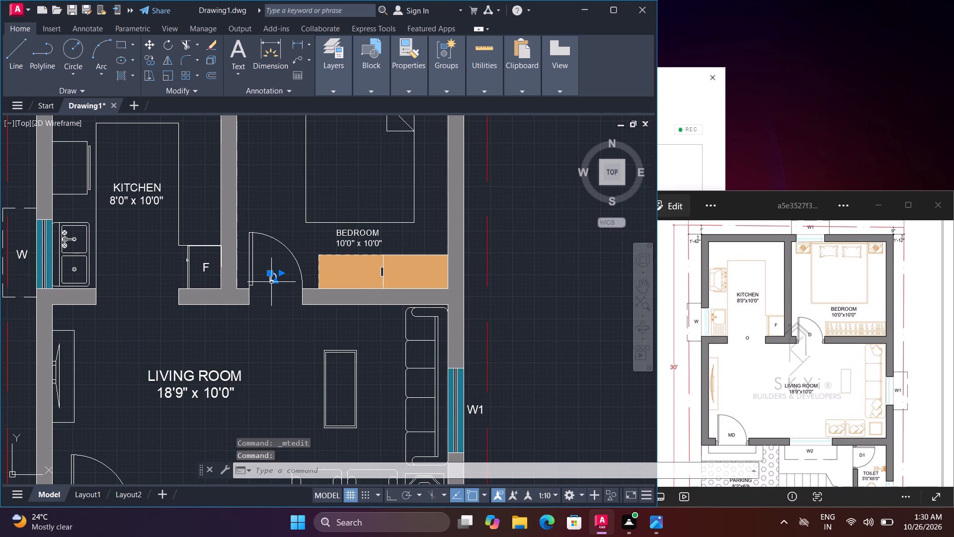
type("CO")
key("space")
left_click(271, 282)
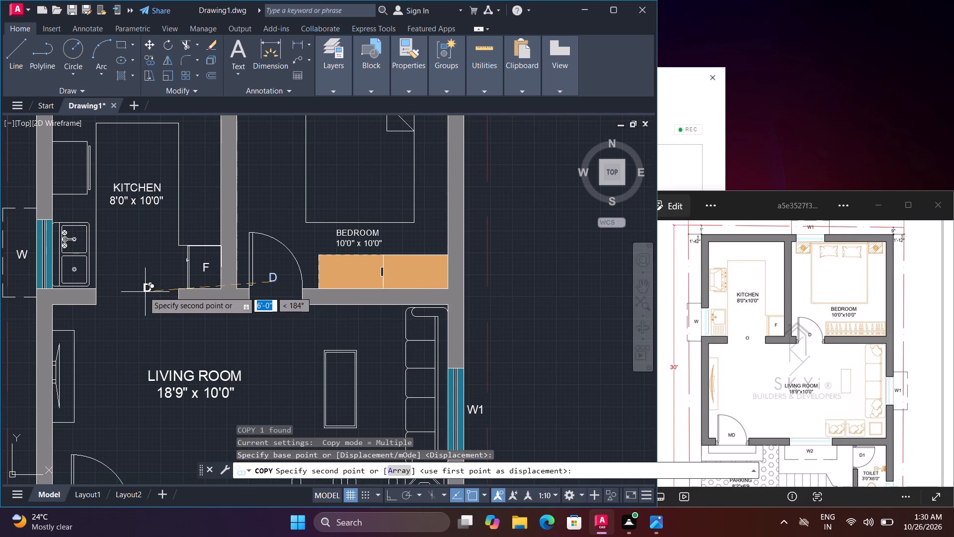
left_click(136, 298)
key("space")
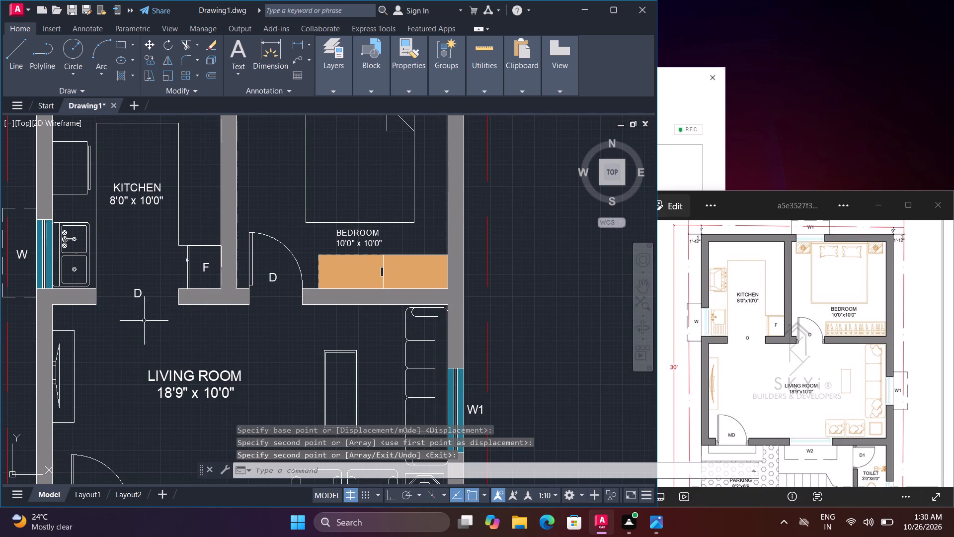
Change the copied D label in the opening between the kitchen and living room to O.
double_click(140, 290)
key("ctrl+a")
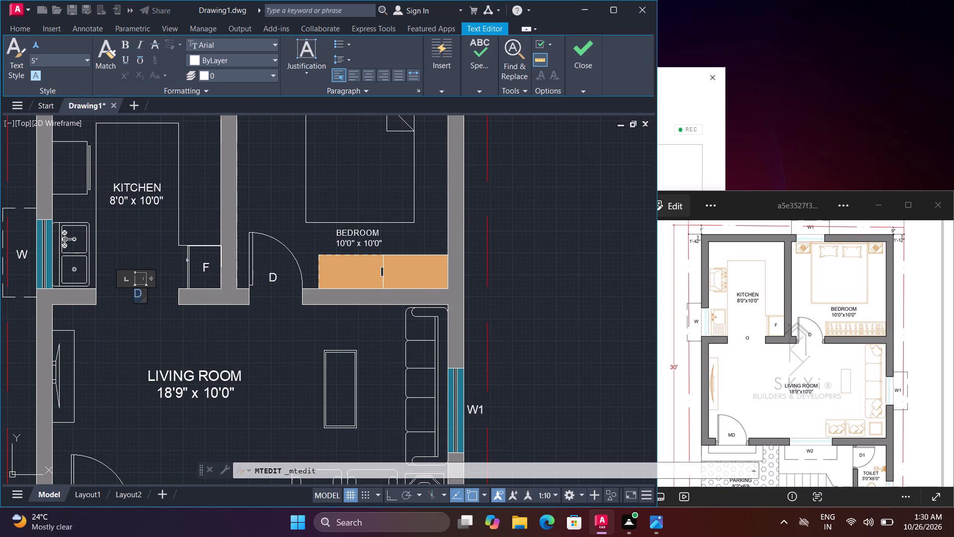
key("o")
left_click(168, 332)
Set the current linetype to DASHEDX2 for drawing the missing window outlines.
scroll(178, 328, "down", 2)
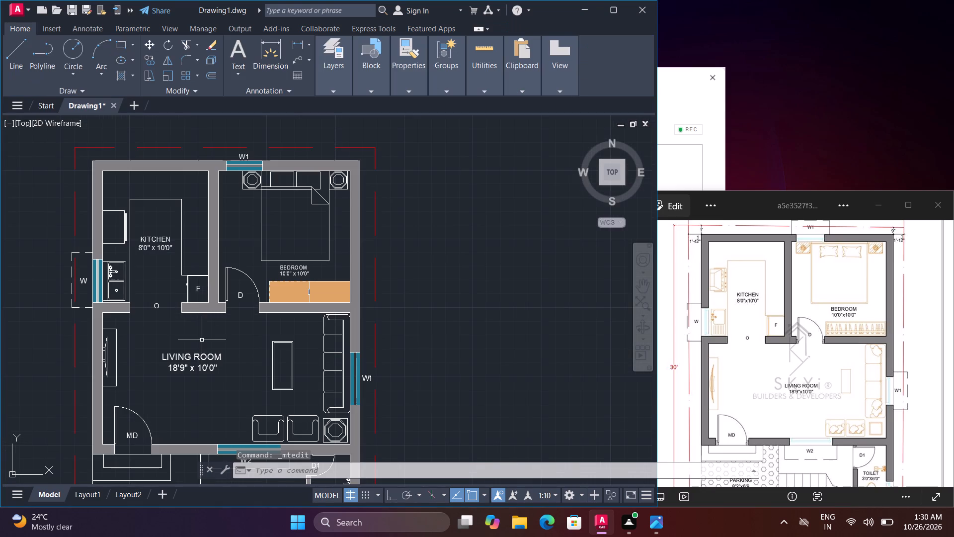
middle_click_drag(252, 396, 251, 321)
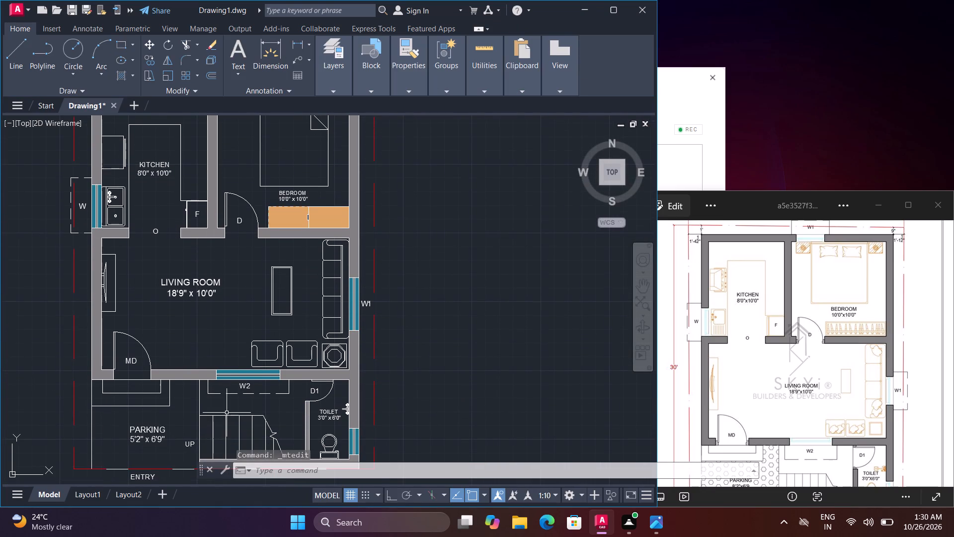
middle_click_drag(278, 415, 255, 300)
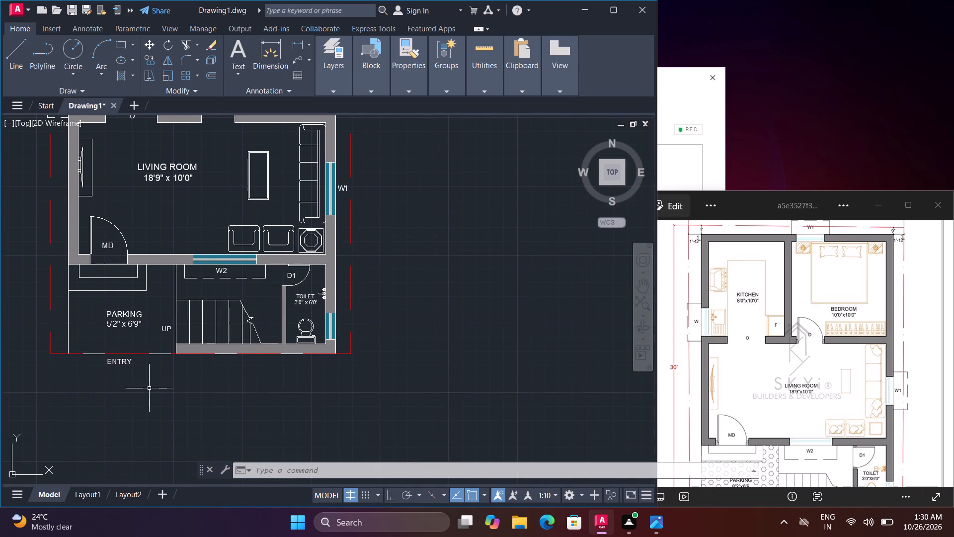
middle_click_drag(395, 256, 403, 312)
left_click(407, 87)
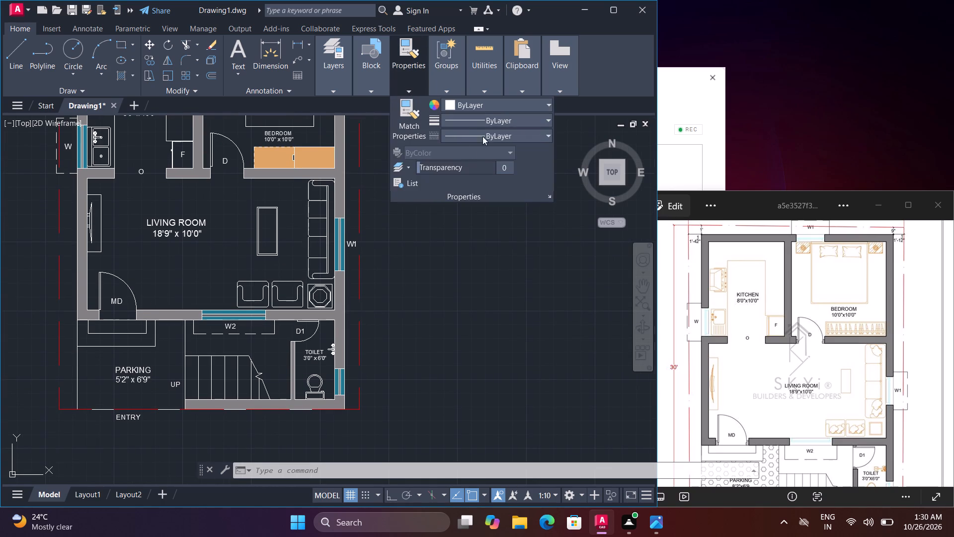
left_click(482, 132)
left_click(482, 192)
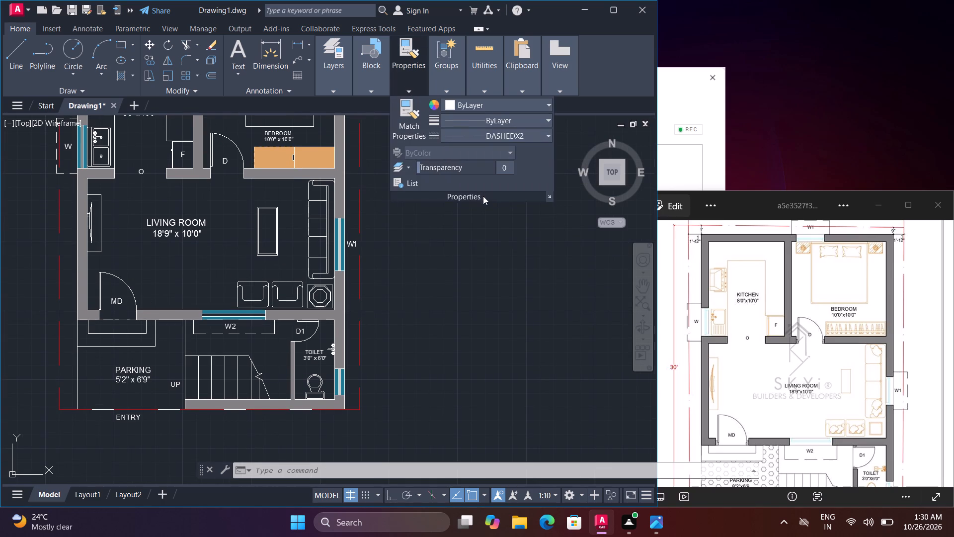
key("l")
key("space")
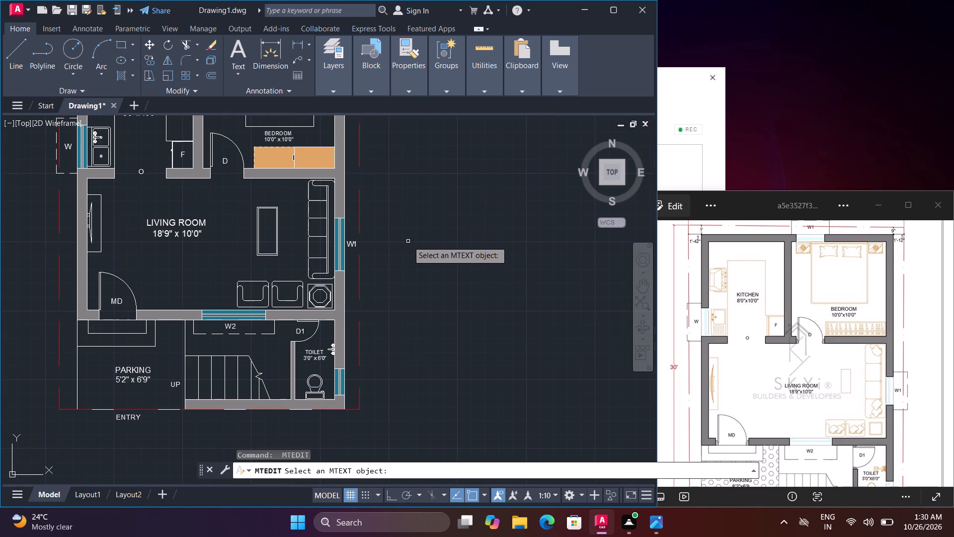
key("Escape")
Draw a three-sided dashed outline with Line around the living room's W1 window, projecting about 1'-8" from the outer wall, with Ortho on.
type("L")
key("space")
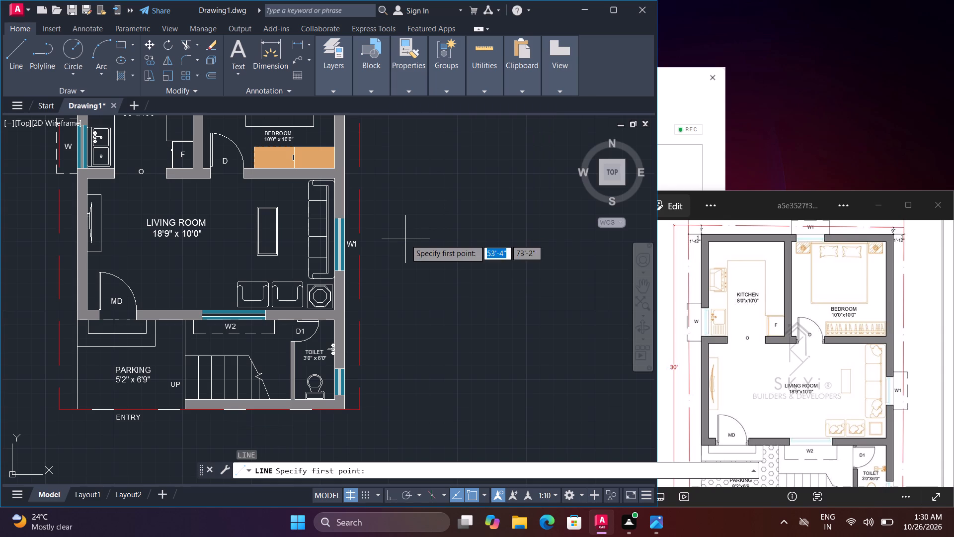
middle_click_drag(393, 253, 418, 270)
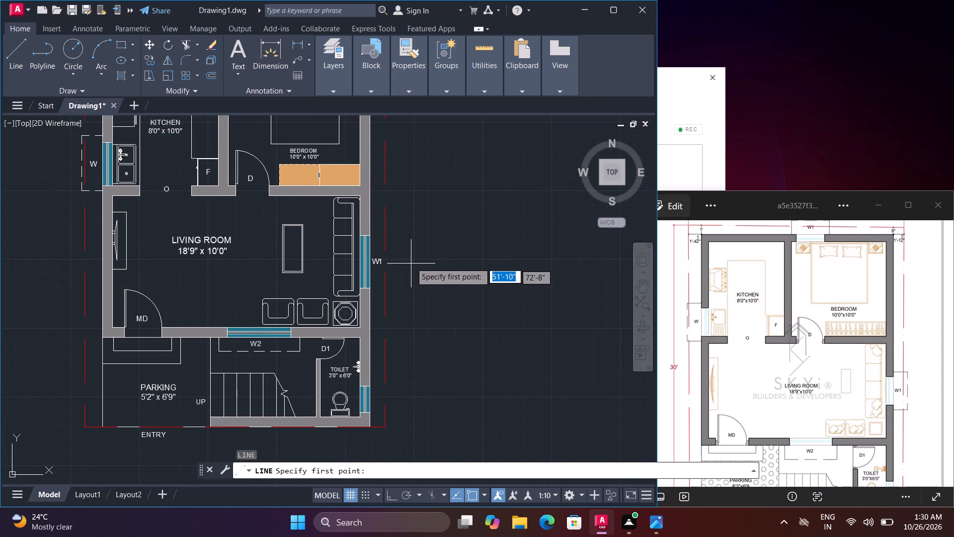
scroll(367, 249, "up", 2)
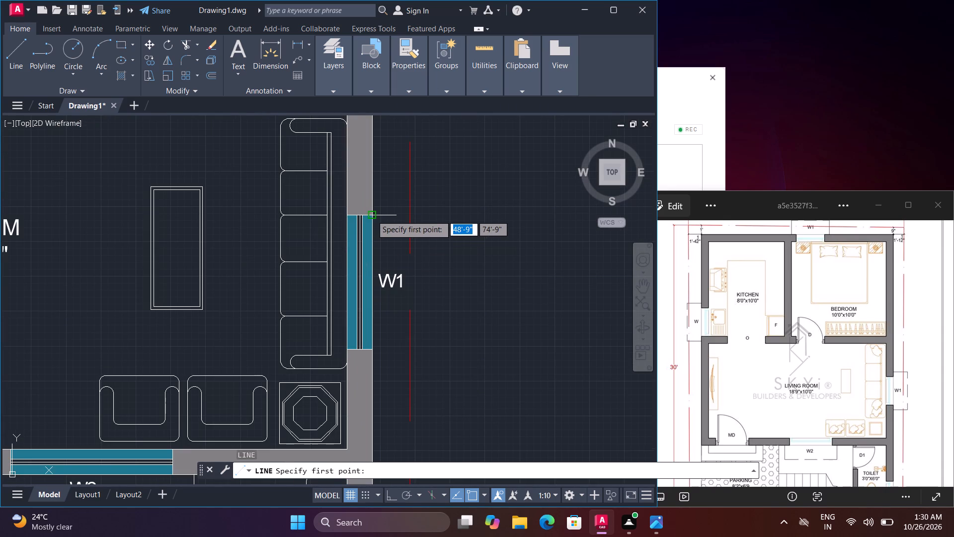
left_click(372, 196)
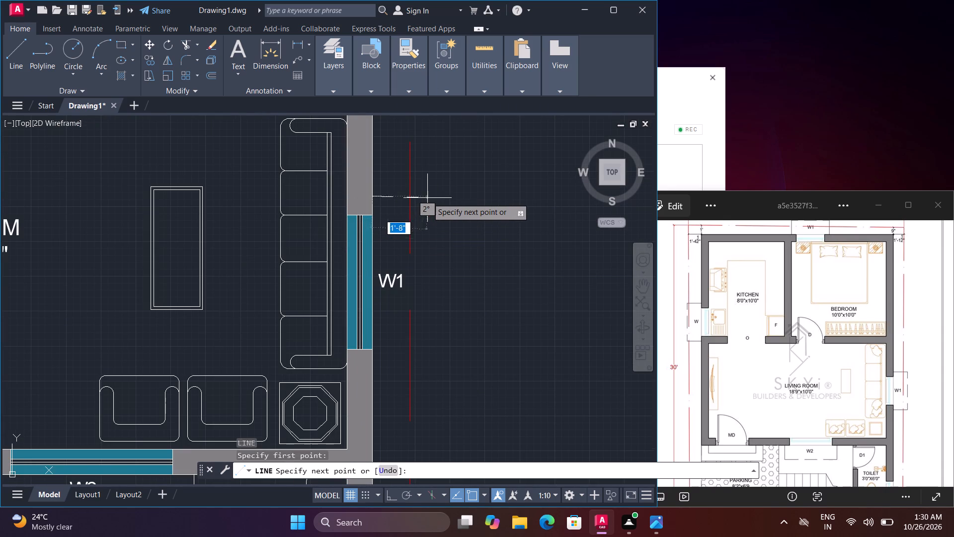
key("F8")
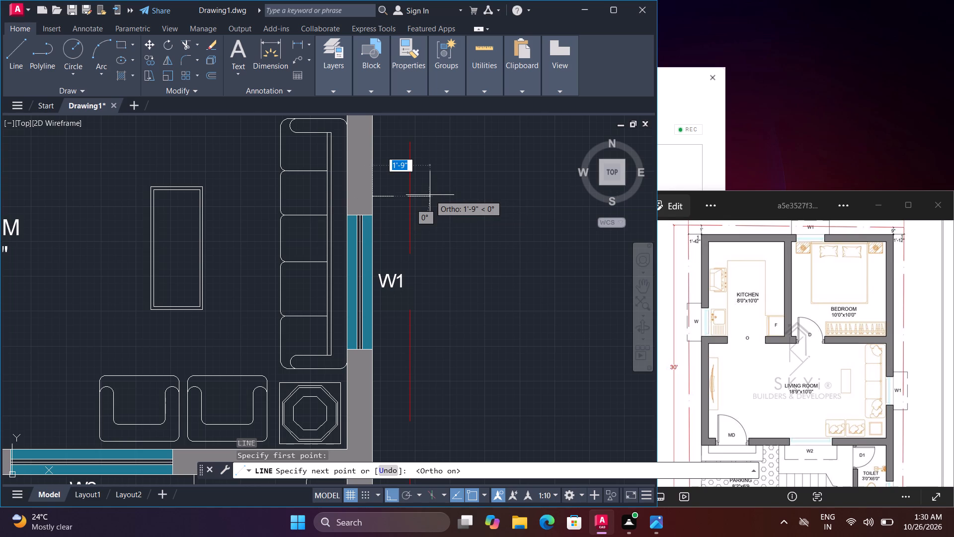
left_click(425, 198)
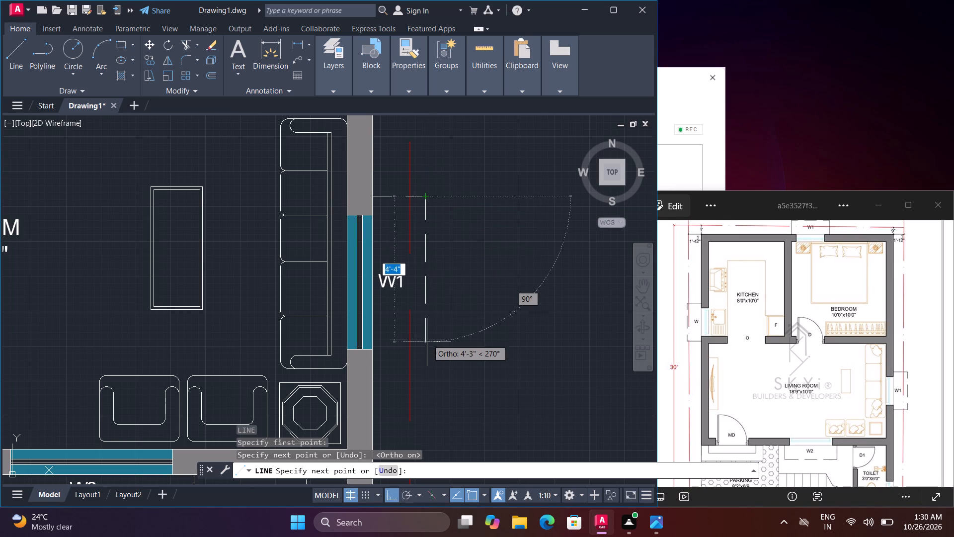
left_click(426, 360)
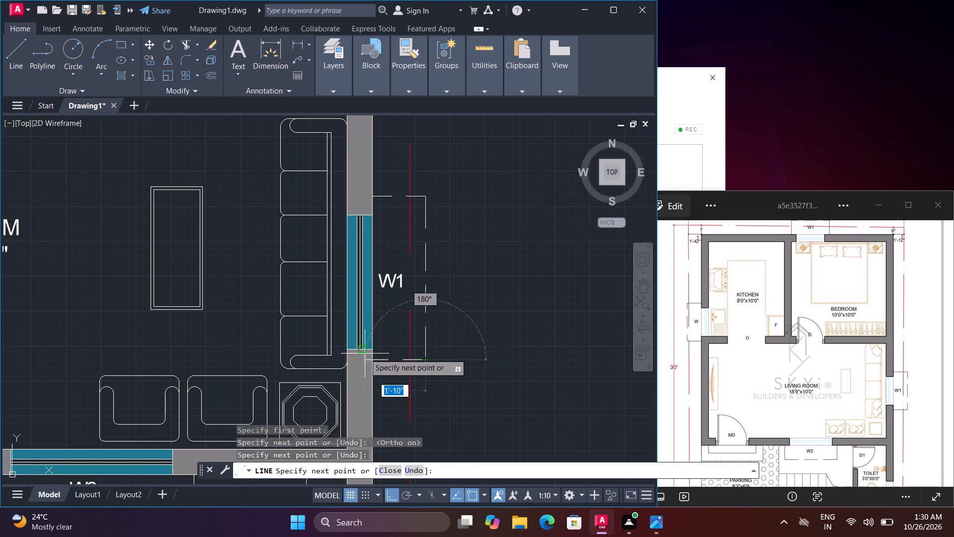
left_click(374, 358)
key("space")
Draw a three-sided dashed outline around the bedroom's W1 window, projecting about 1'-11" from the outer wall.
scroll(374, 358, "down", 2)
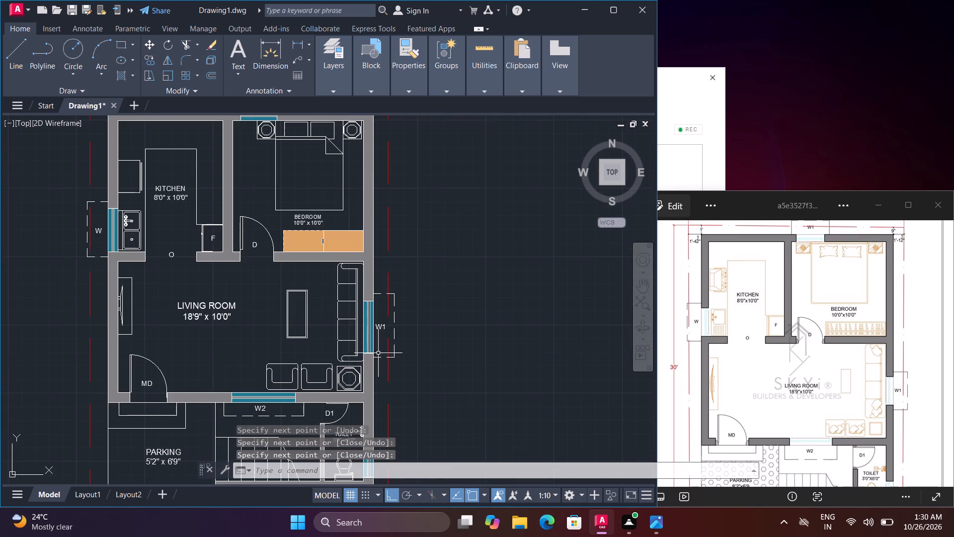
middle_click_drag(362, 241, 421, 434)
scroll(334, 299, "up", 2)
key("space")
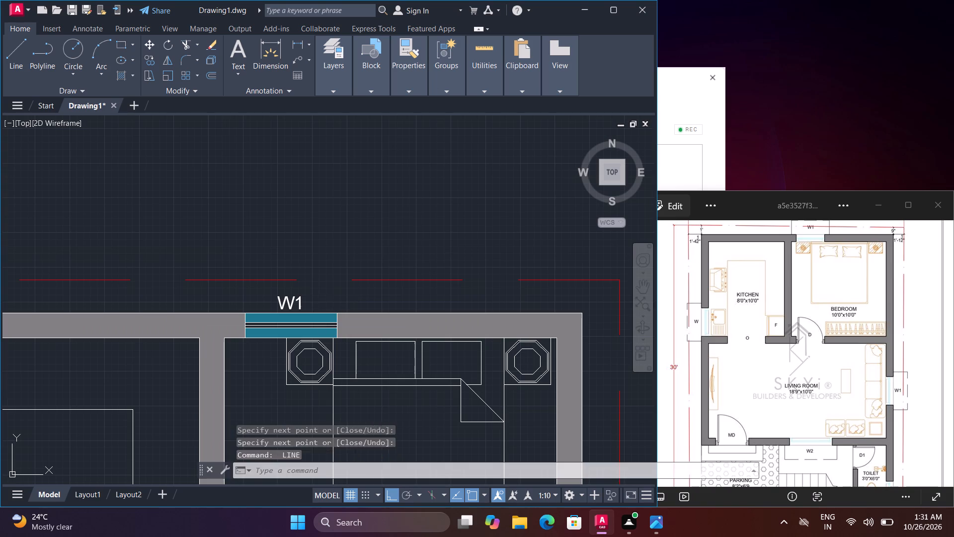
left_click(229, 312)
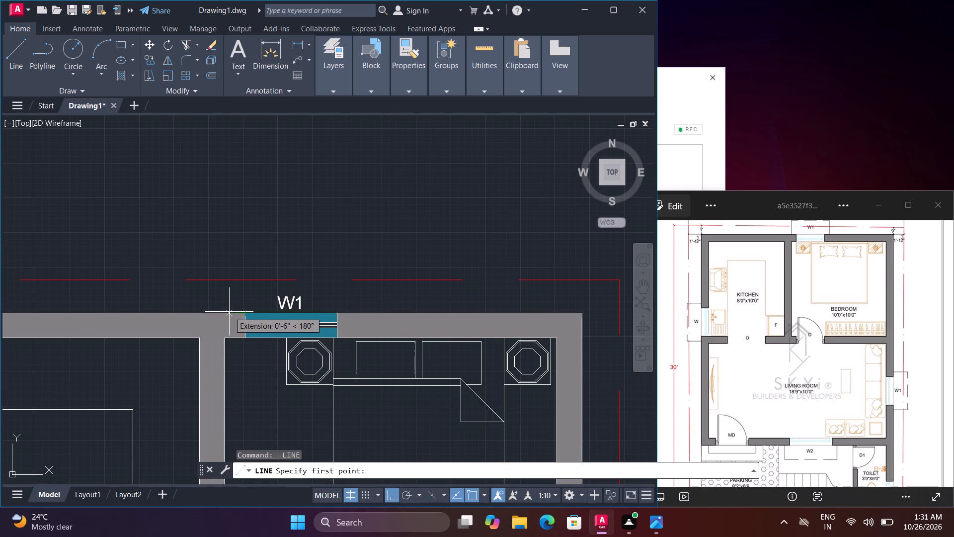
left_click(237, 248)
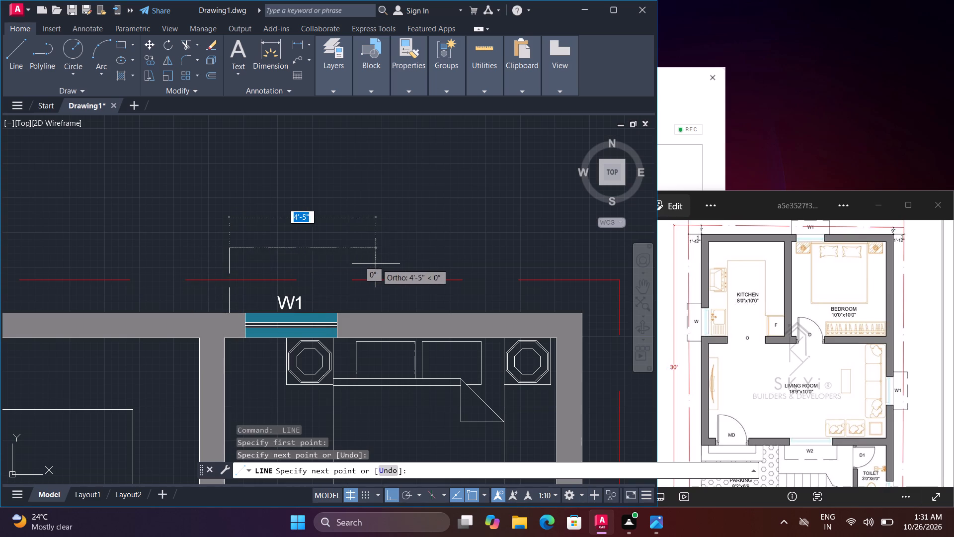
left_click(360, 263)
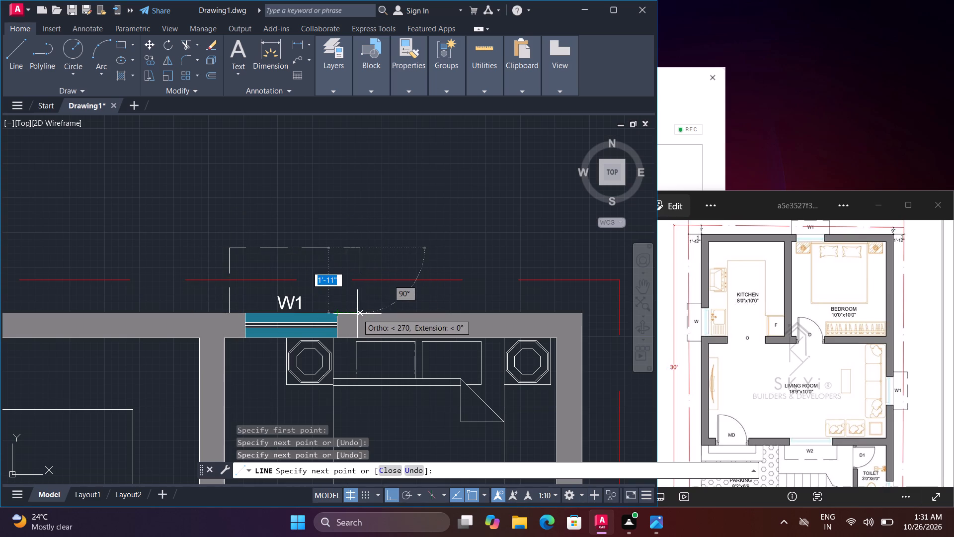
left_click(359, 314)
key("space")
Reset the current linetype to ByLayer.
scroll(359, 313, "down", 1)
scroll(374, 365, "down", 2)
middle_click_drag(378, 380, 378, 353)
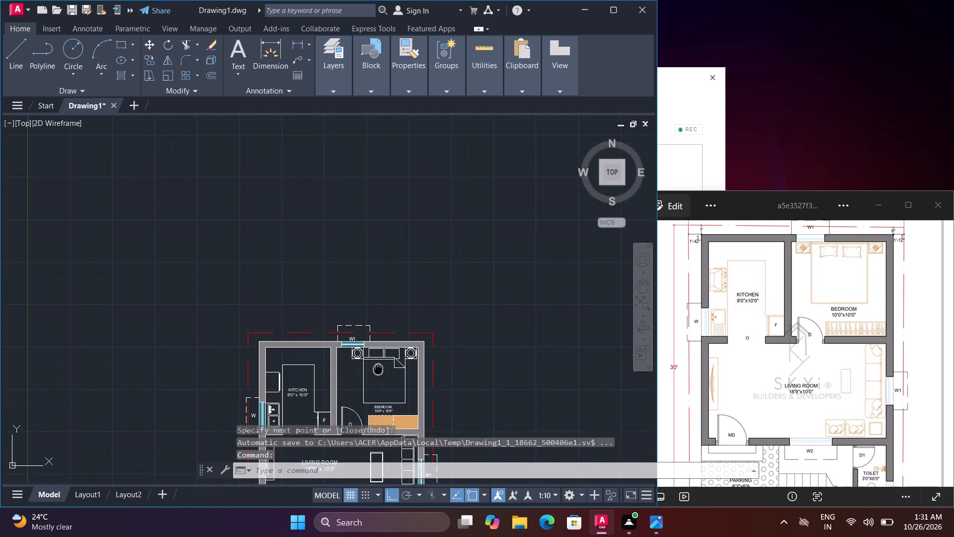
middle_click_drag(378, 353, 378, 226)
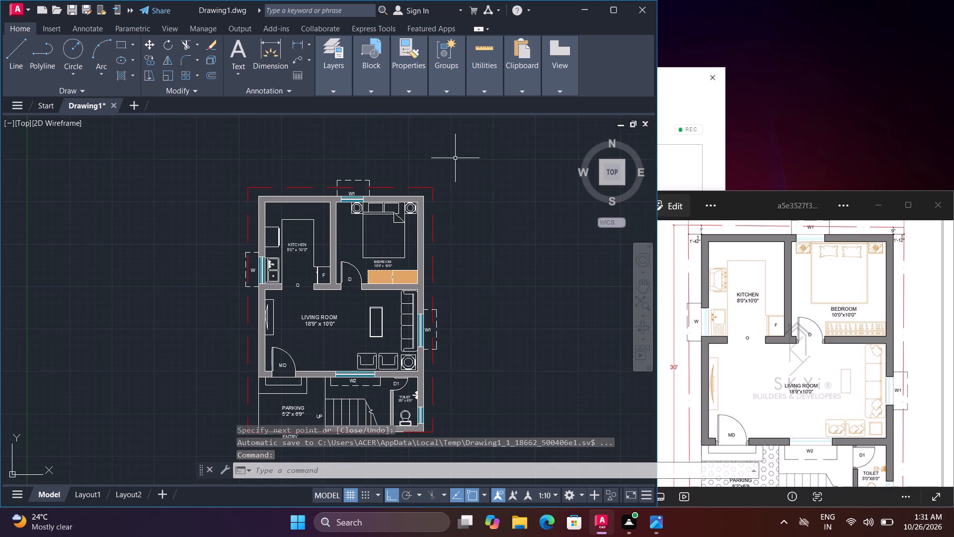
key("Escape")
left_click(414, 89)
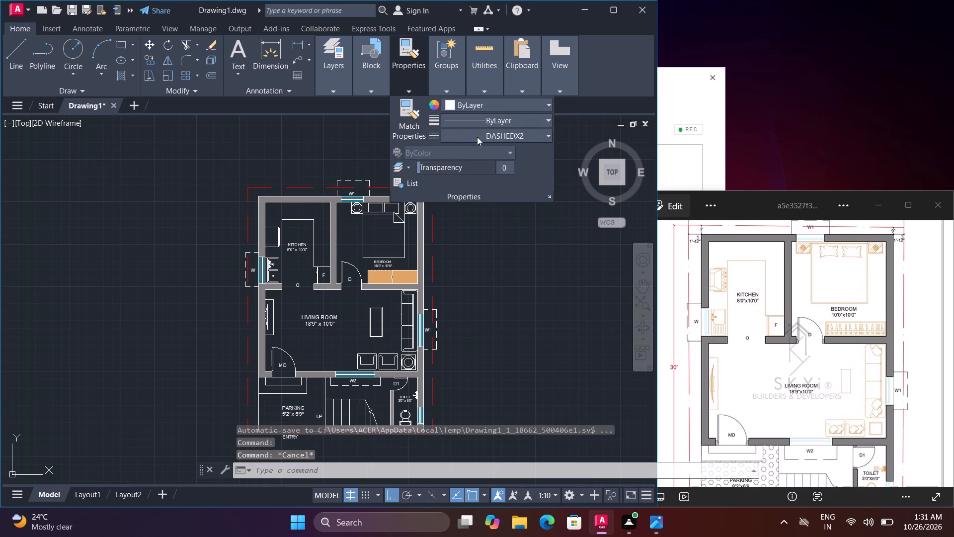
left_click(477, 137)
left_click(477, 150)
scroll(482, 189, "down", 2)
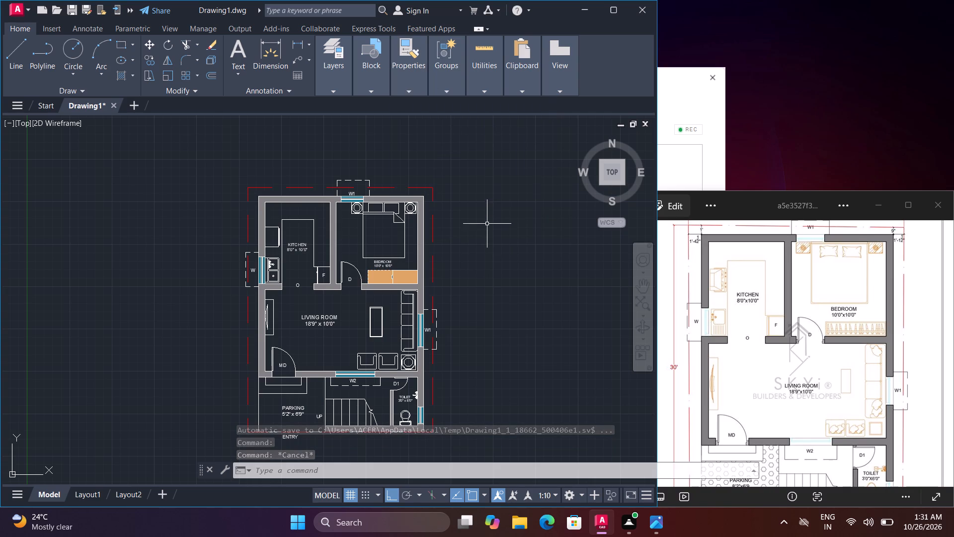
left_click(487, 226)
middle_click_drag(485, 245, 485, 163)
left_click(485, 158)
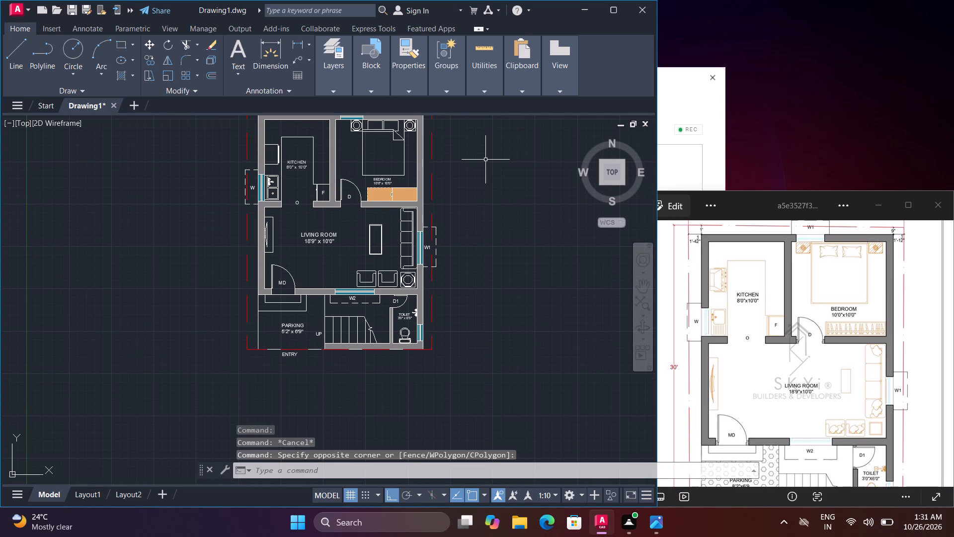
Open DesignCenter and examine the blocks in the AutoCAD Textstyles and Linetypes and Analog Integrated Circuits sample drawings for usable plan details.
key("ctrl+2")
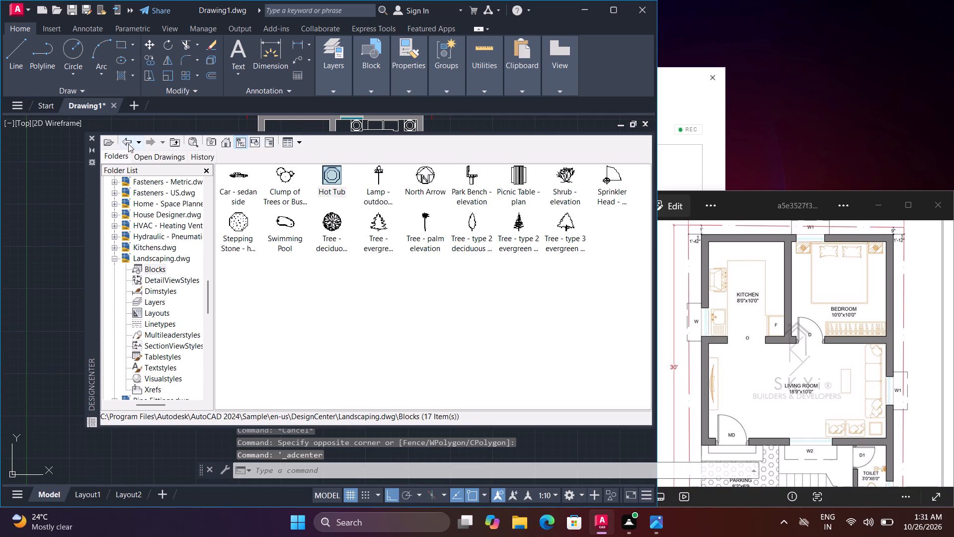
left_click(125, 142)
left_click(125, 142)
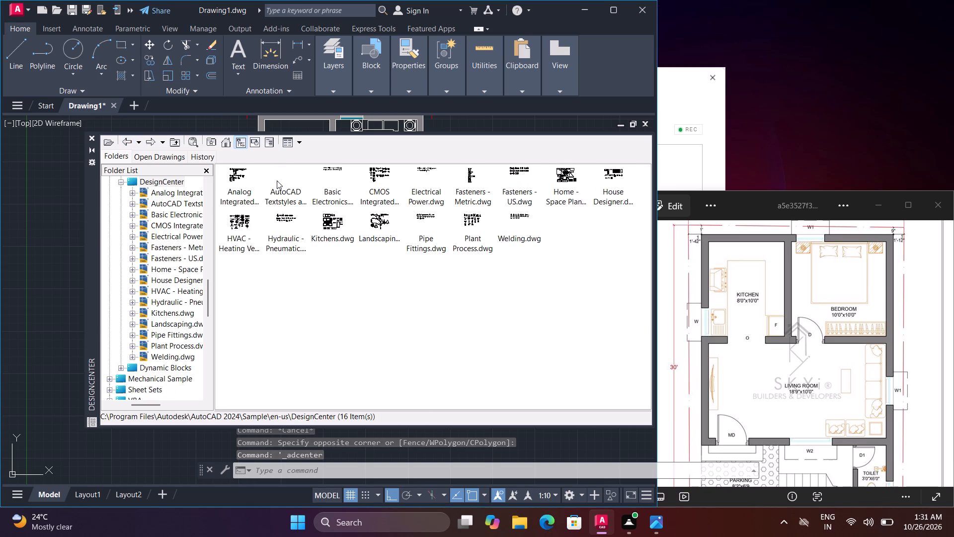
double_click(277, 180)
left_click(256, 174)
double_click(244, 176)
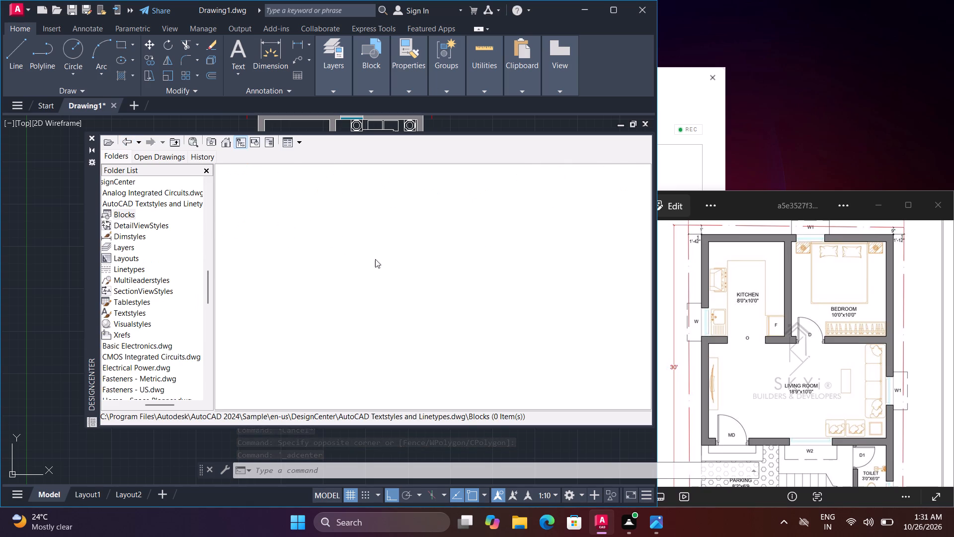
left_click(123, 141)
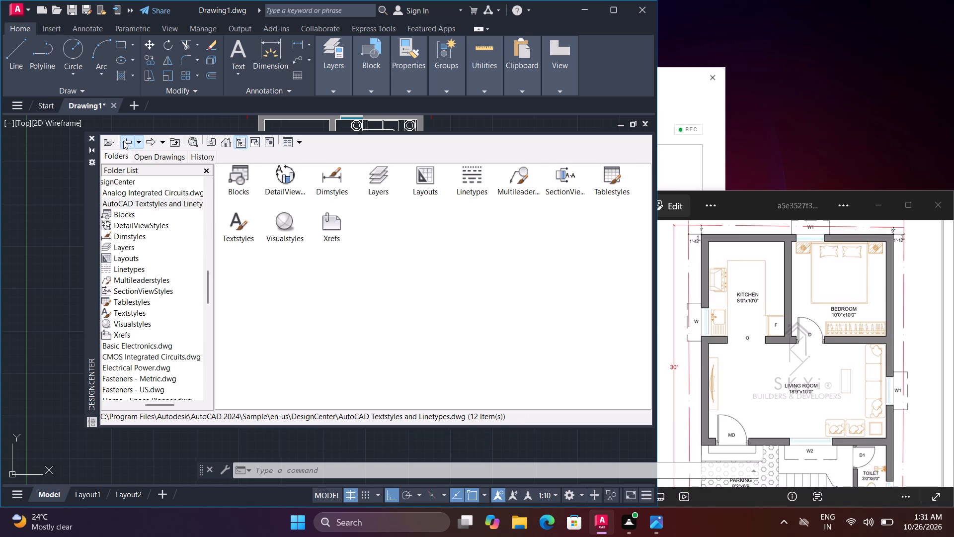
left_click(123, 141)
double_click(238, 176)
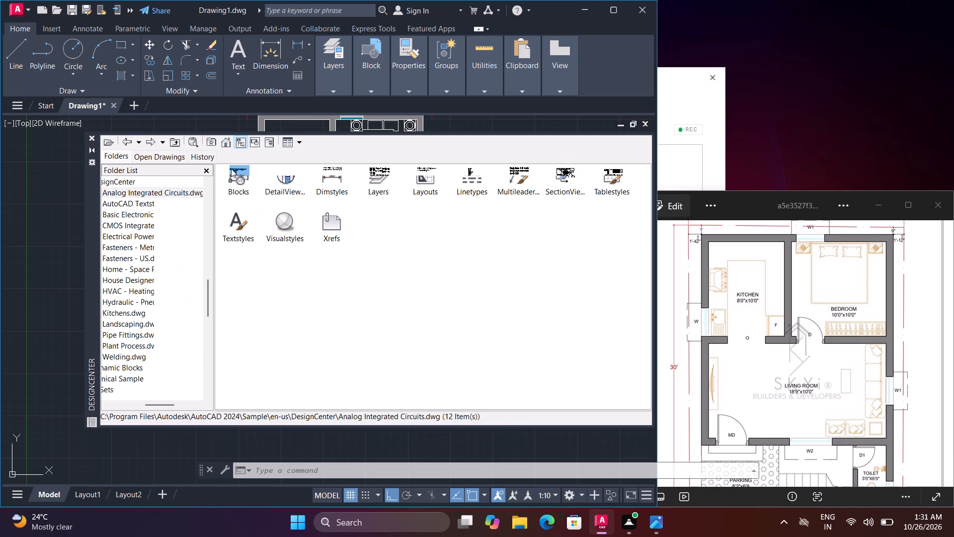
double_click(233, 170)
left_click(128, 140)
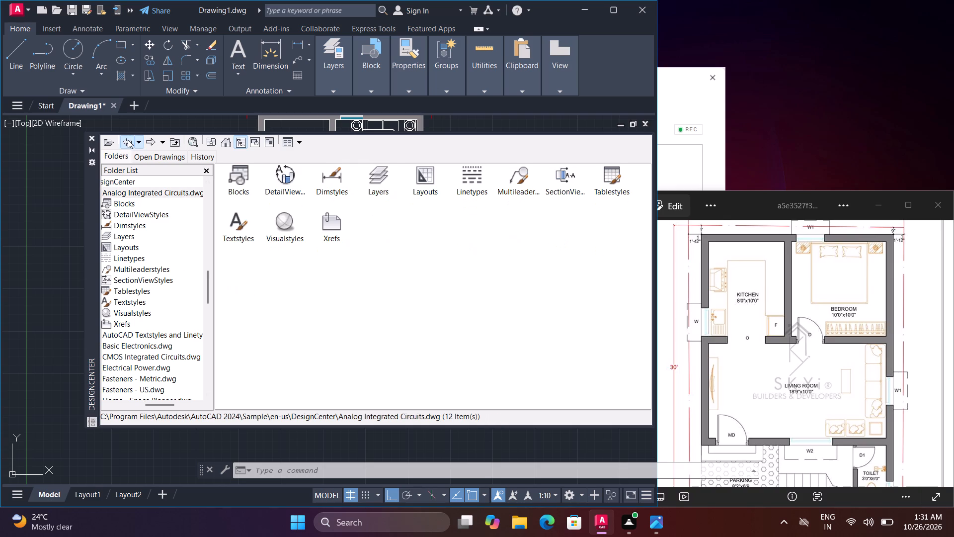
left_click(128, 140)
left_click(128, 140)
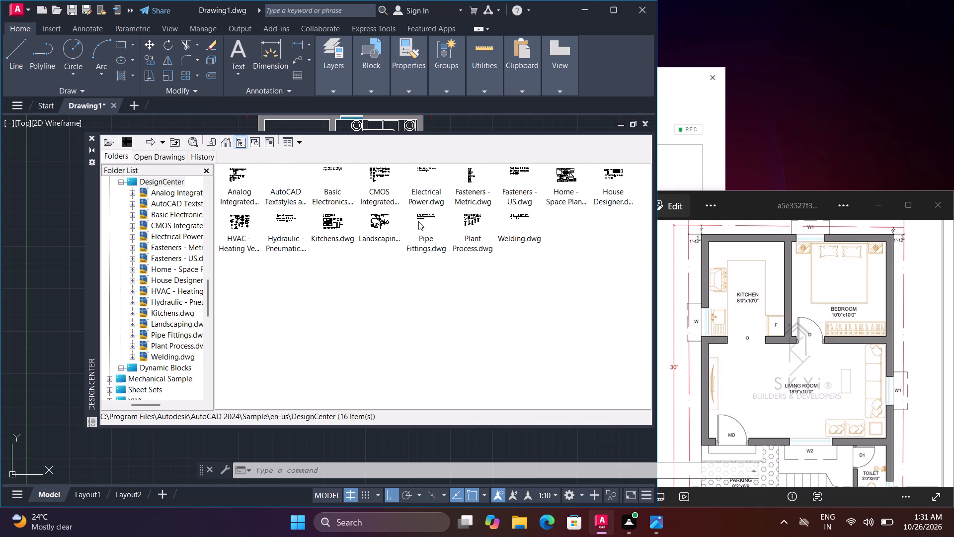
Examine the block collections in the Electrical Power, Fasteners - Metric and Basic Electronics sample drawings for missing plan details.
double_click(436, 174)
double_click(240, 182)
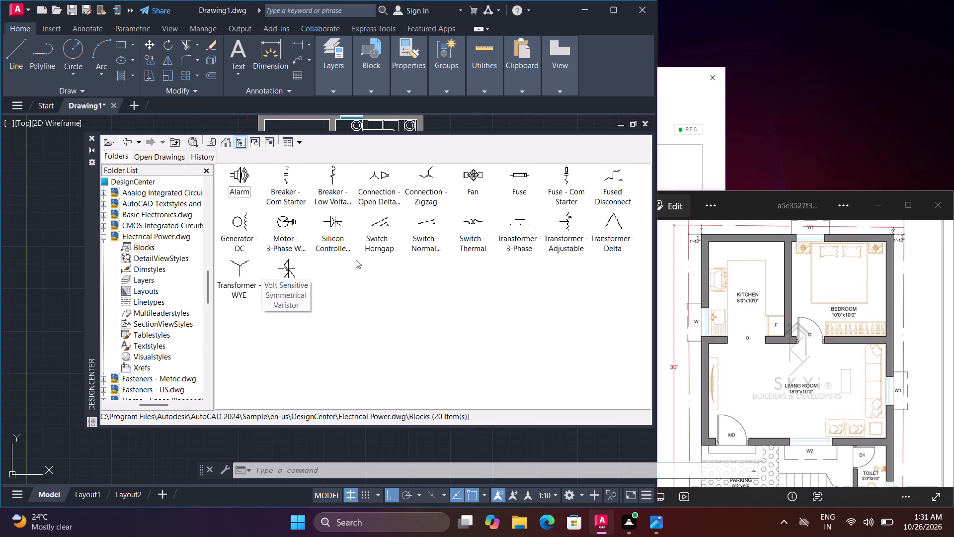
left_click(125, 145)
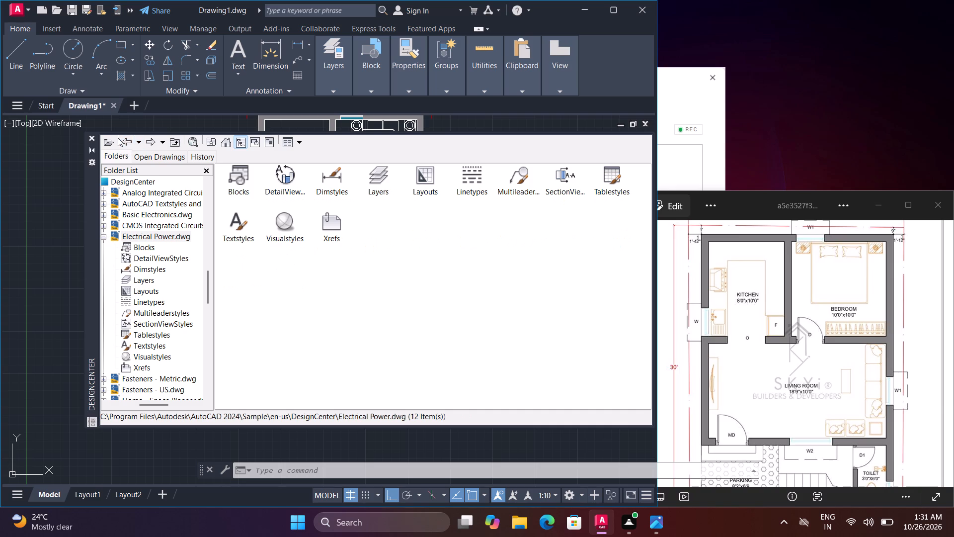
left_click(118, 138)
left_click(123, 143)
double_click(469, 187)
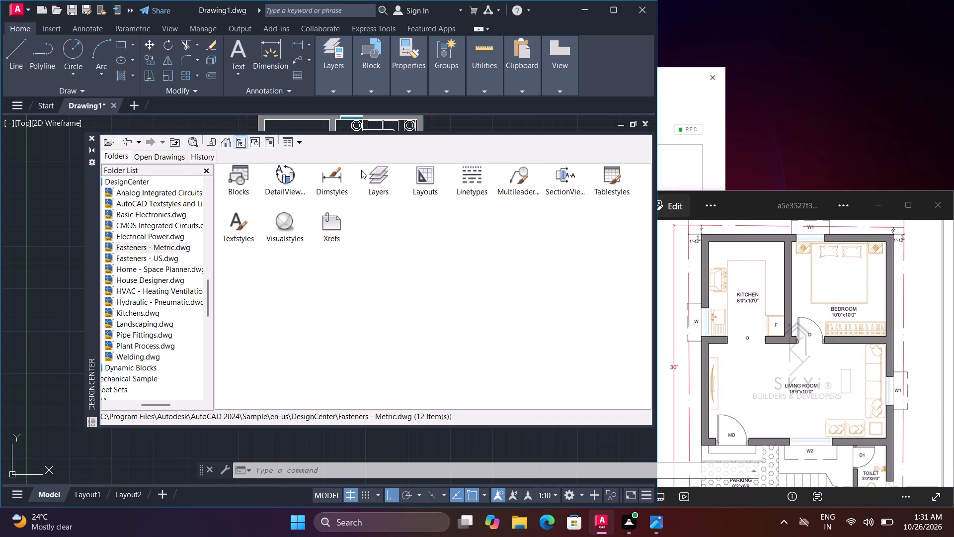
double_click(234, 180)
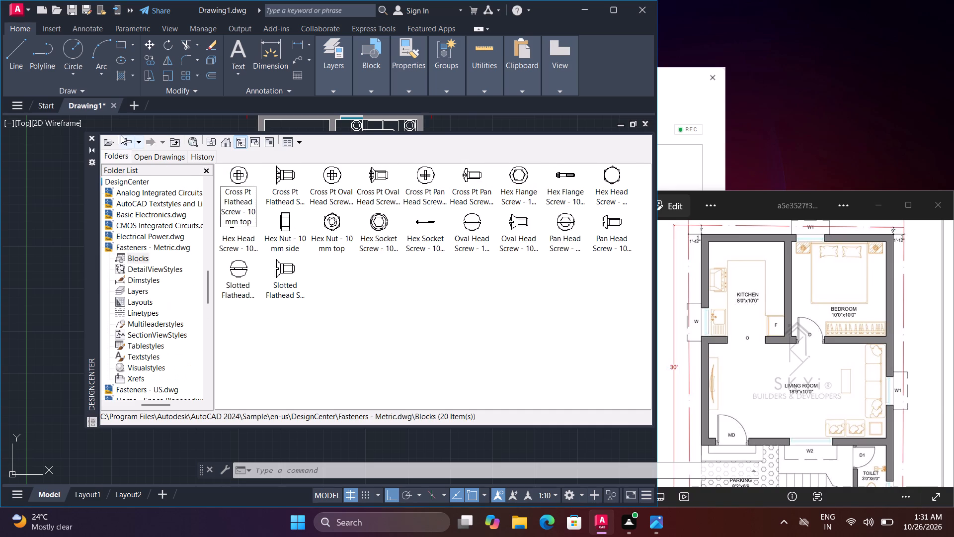
left_click(126, 145)
left_click(126, 145)
left_click(126, 145)
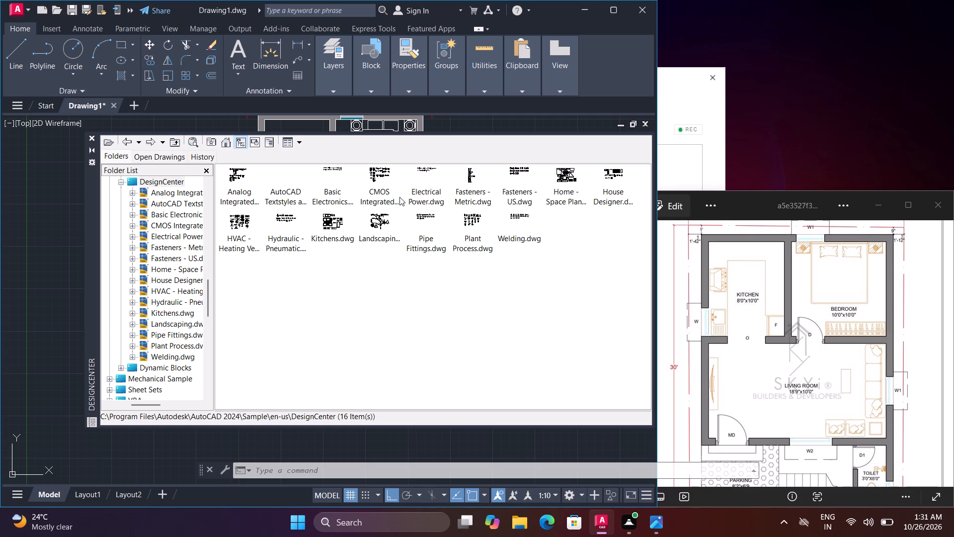
double_click(344, 181)
double_click(243, 171)
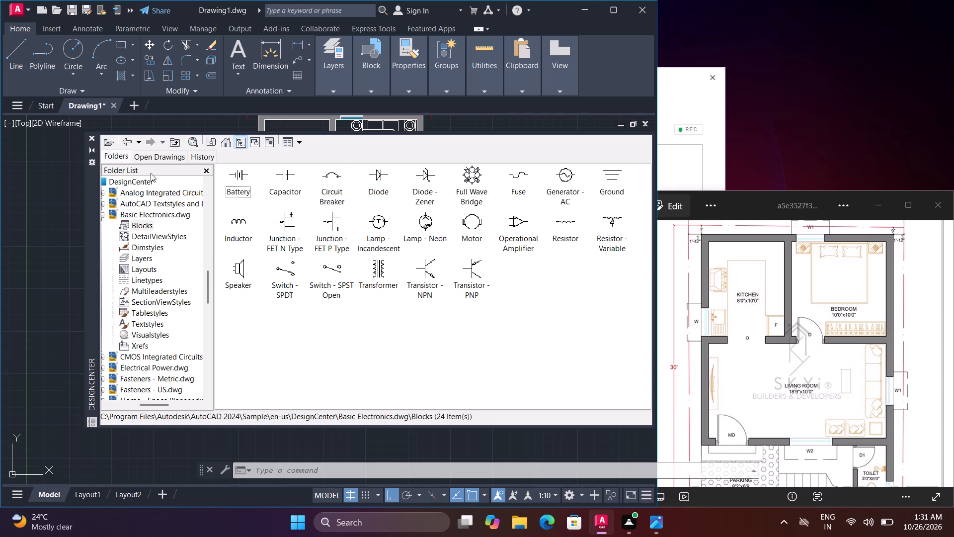
left_click(128, 146)
left_click(128, 146)
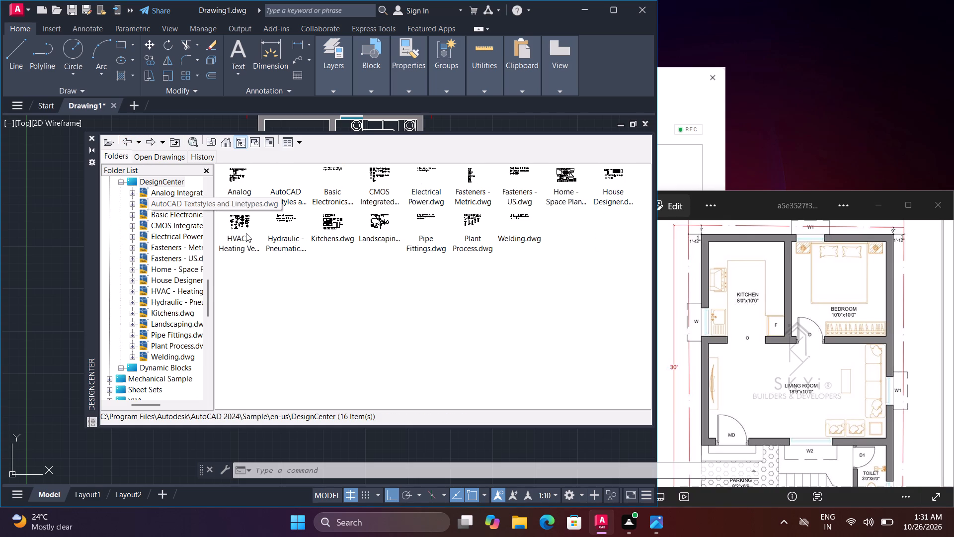
Examine the blocks in the HVAC, Hydraulic - Pneumatic and CMOS Integrated Circuits sample drawings for symbols matching the reference plan.
double_click(230, 226)
triple_click(234, 181)
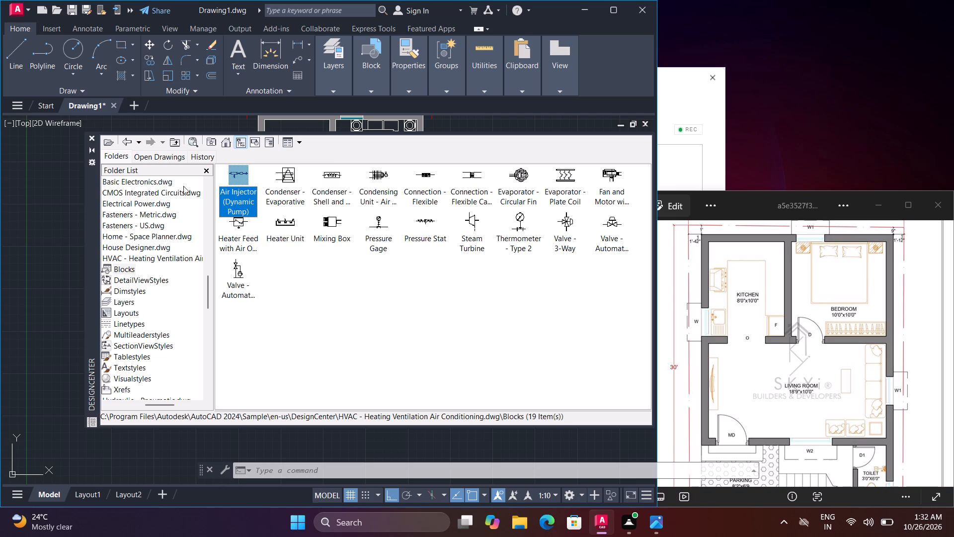
left_click(123, 145)
left_click(123, 145)
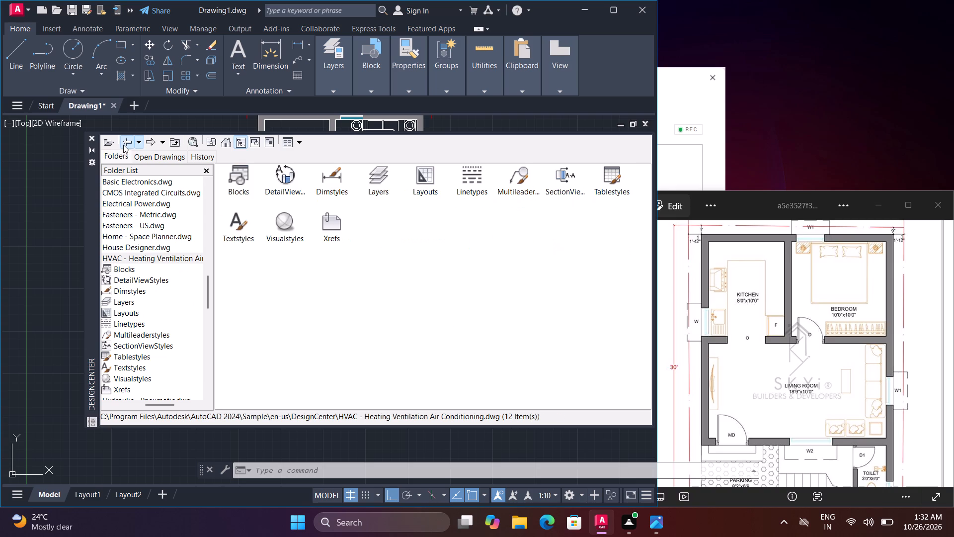
double_click(270, 221)
double_click(285, 224)
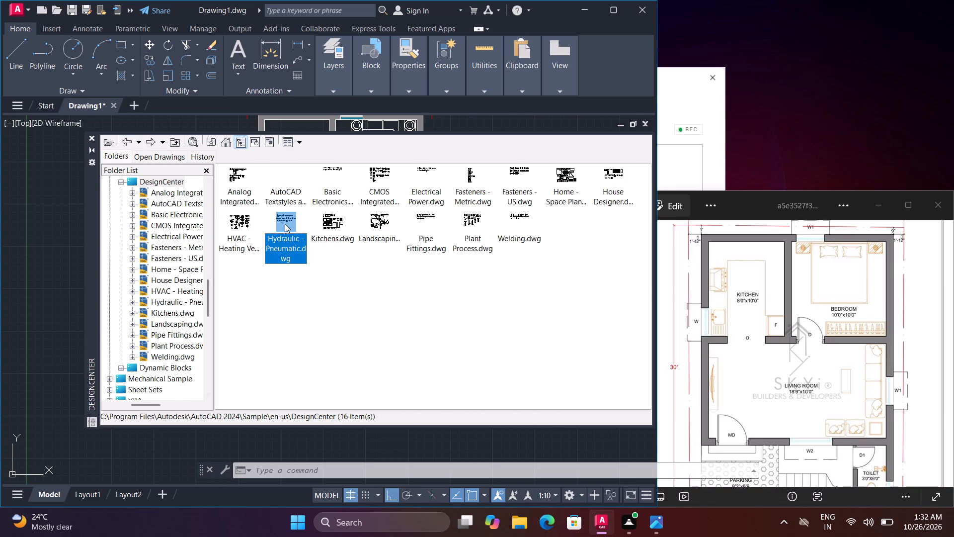
double_click(242, 185)
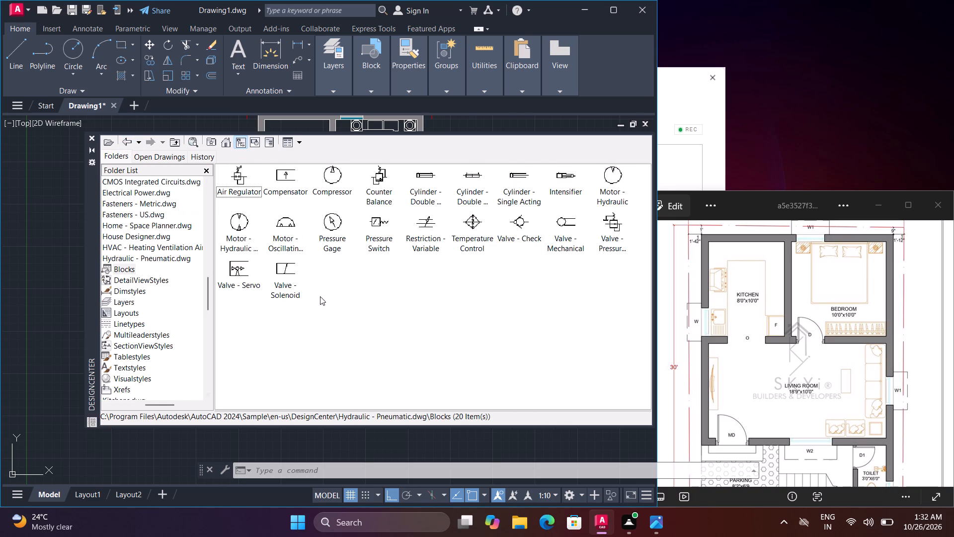
left_click(131, 138)
left_click(131, 138)
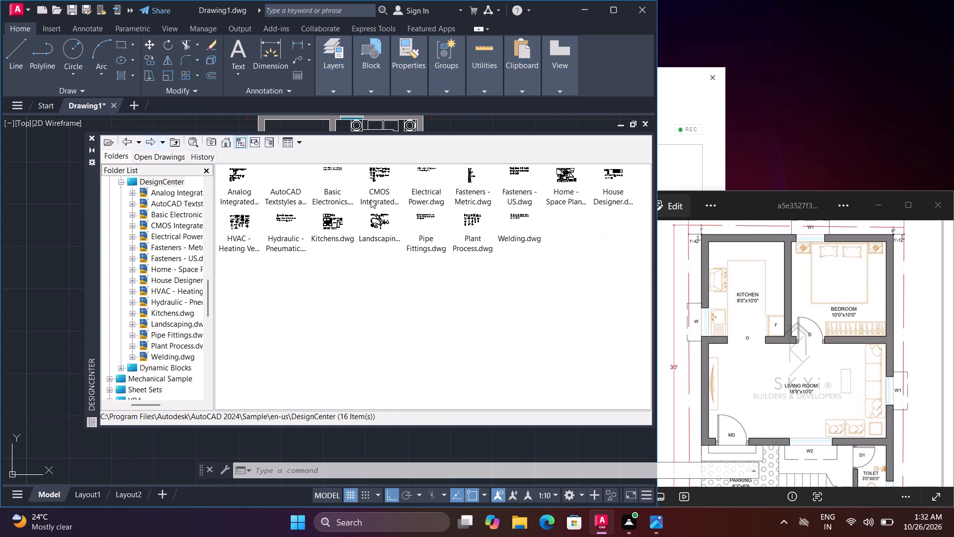
double_click(379, 177)
double_click(239, 172)
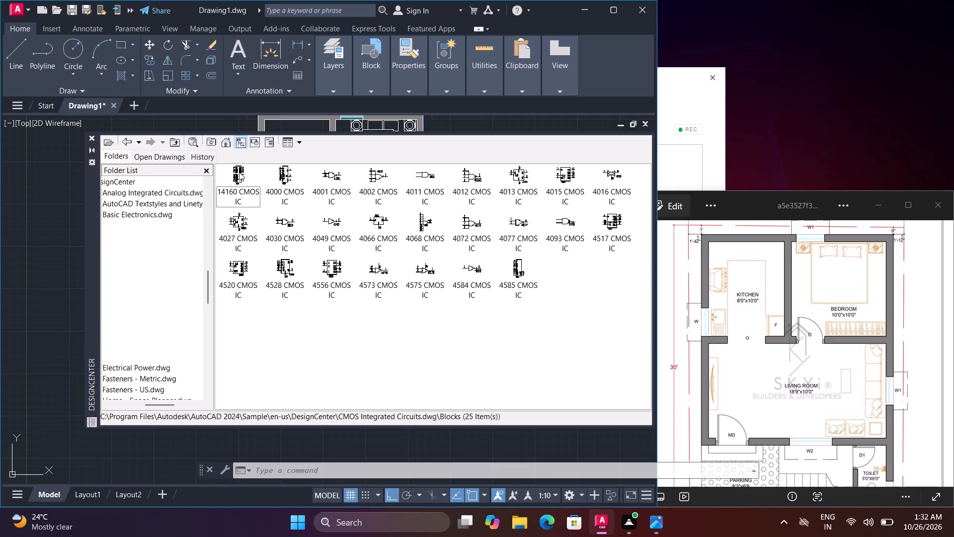
left_click(126, 146)
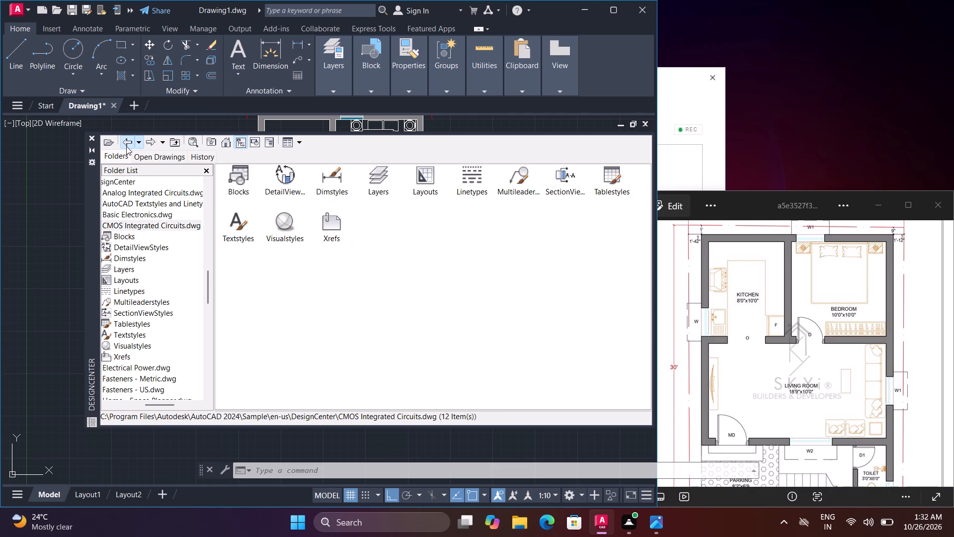
left_click(126, 146)
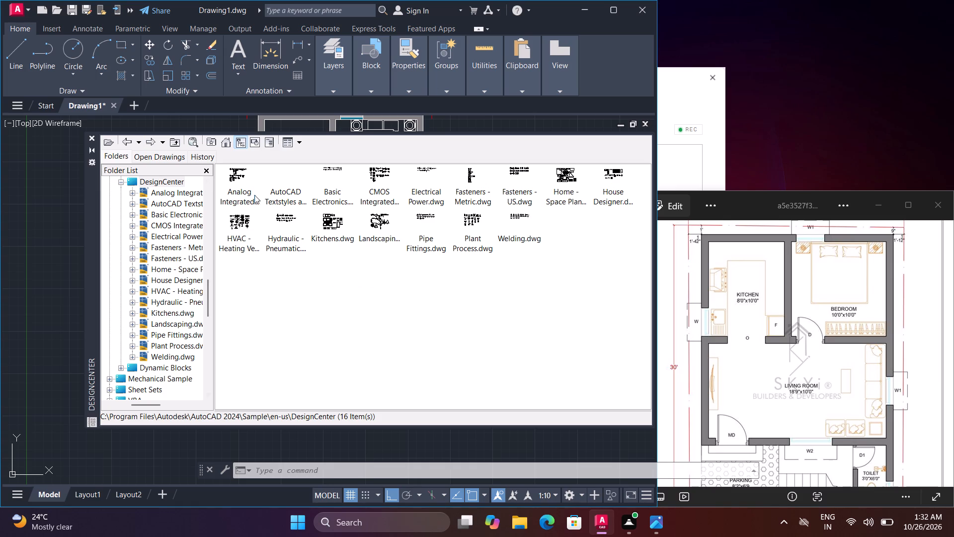
Go to the Dynamic Blocks sample folder and examine the blocks in Annotation - Imperial and Annotation - Metric.
left_click(127, 143)
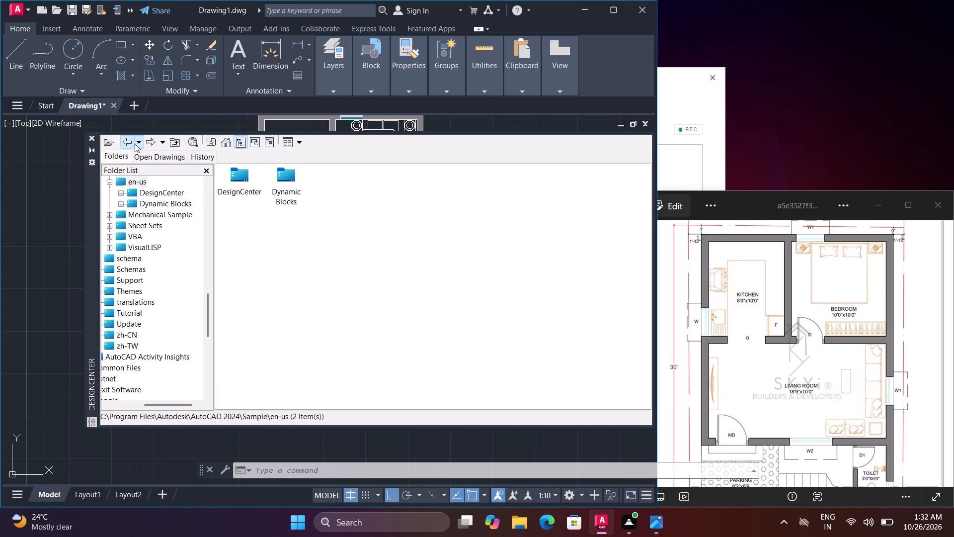
double_click(287, 184)
double_click(236, 177)
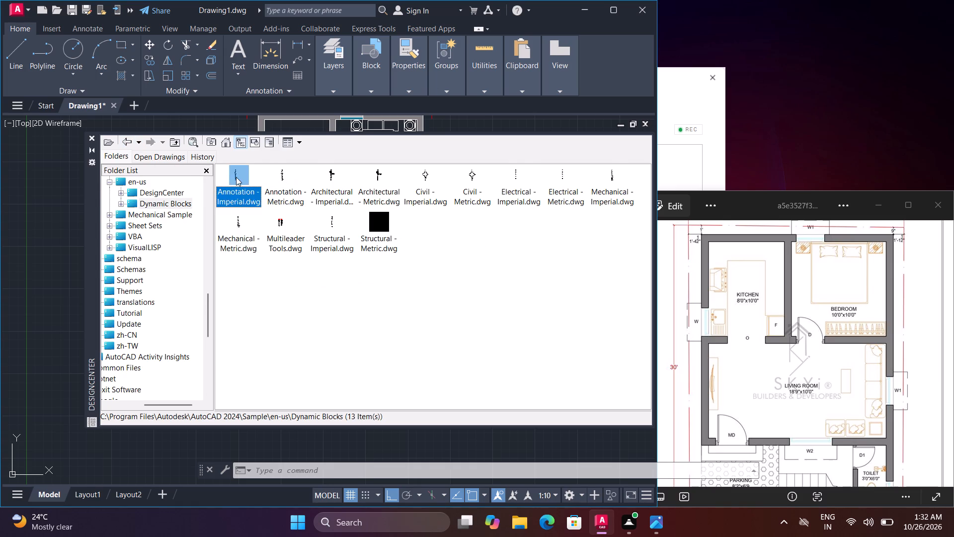
double_click(228, 177)
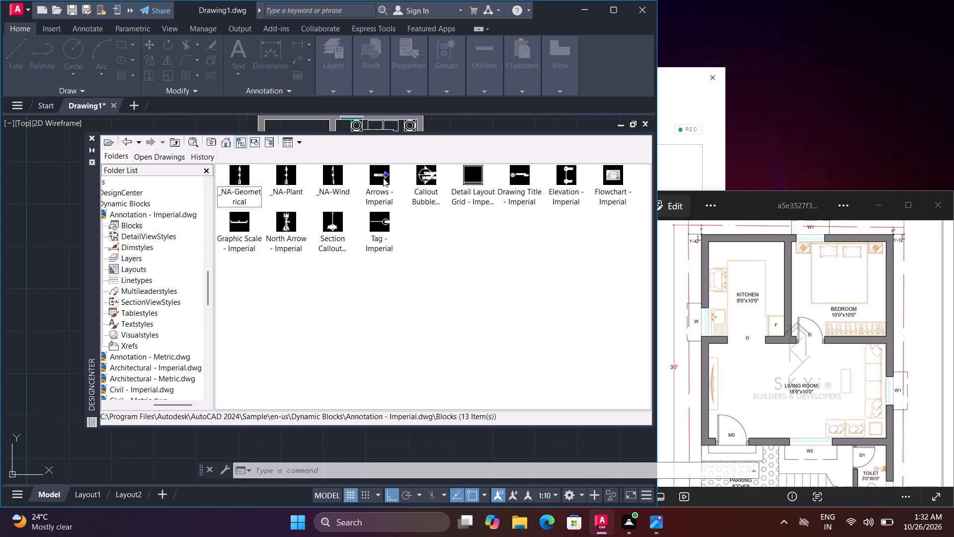
left_click(120, 143)
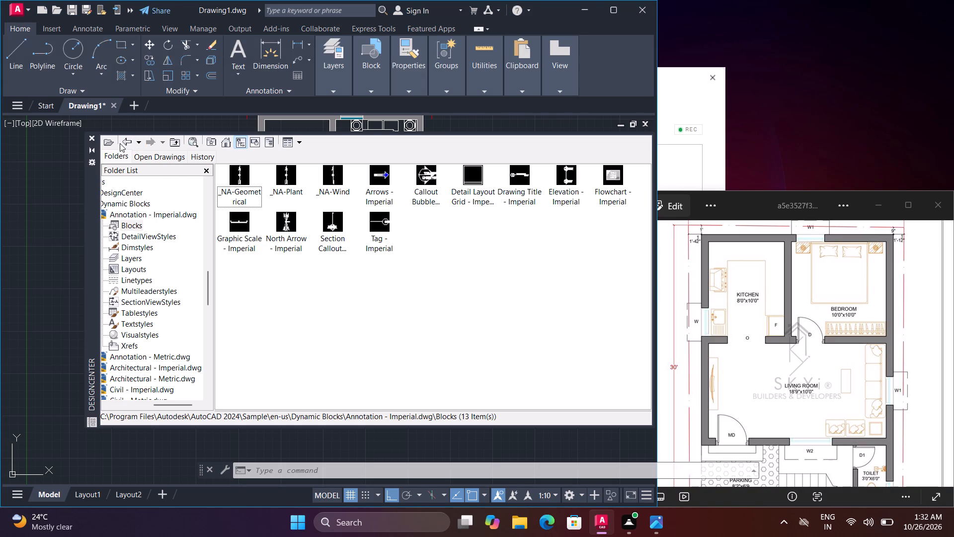
left_click(120, 143)
left_click(125, 144)
left_click(125, 144)
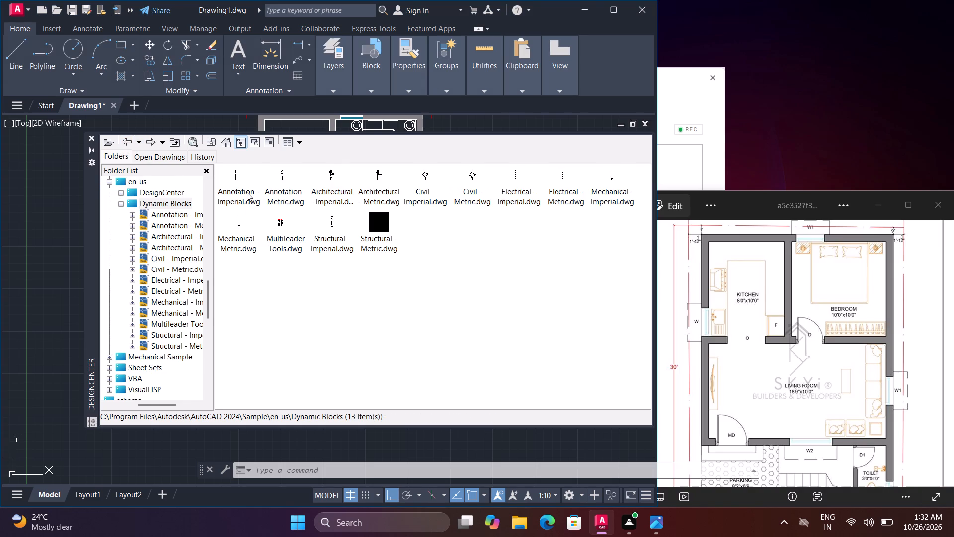
triple_click(272, 183)
double_click(250, 169)
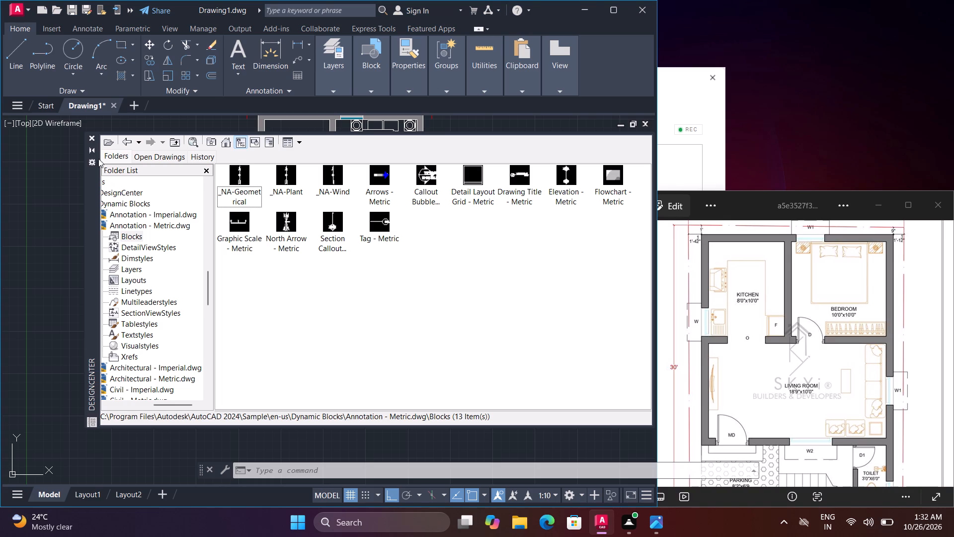
left_click(124, 143)
left_click(124, 143)
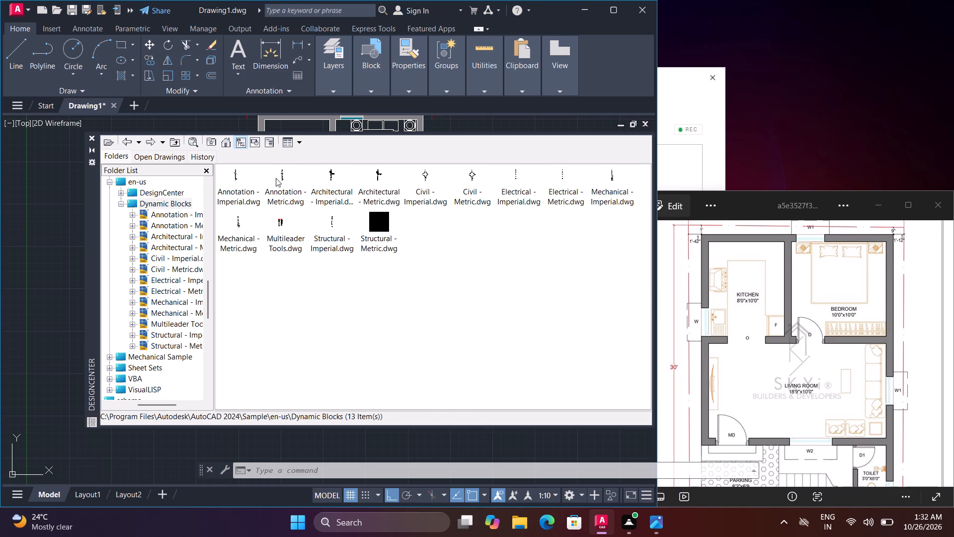
Examine the blocks in the Architectural - Imperial and Architectural - Metric dynamic block drawings for missing plan details.
double_click(323, 187)
double_click(234, 174)
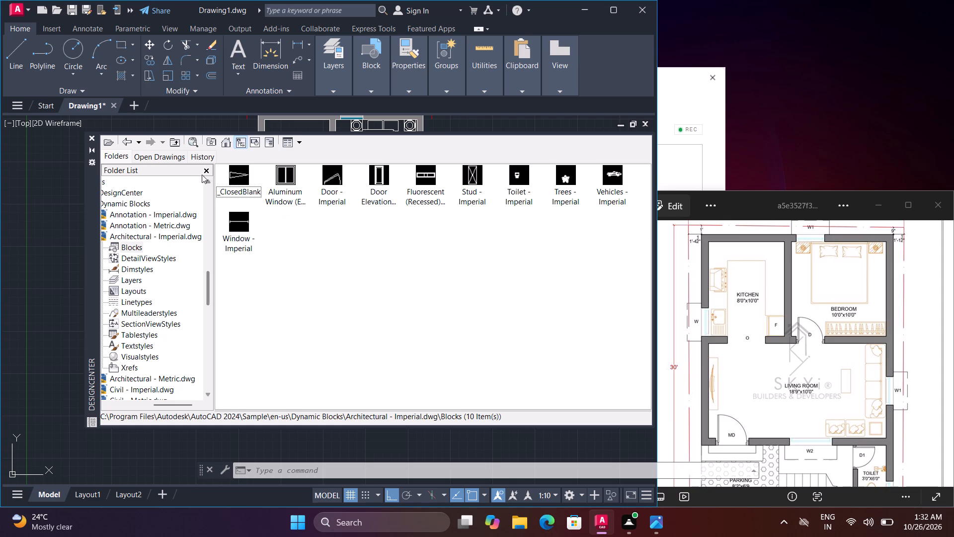
left_click(124, 137)
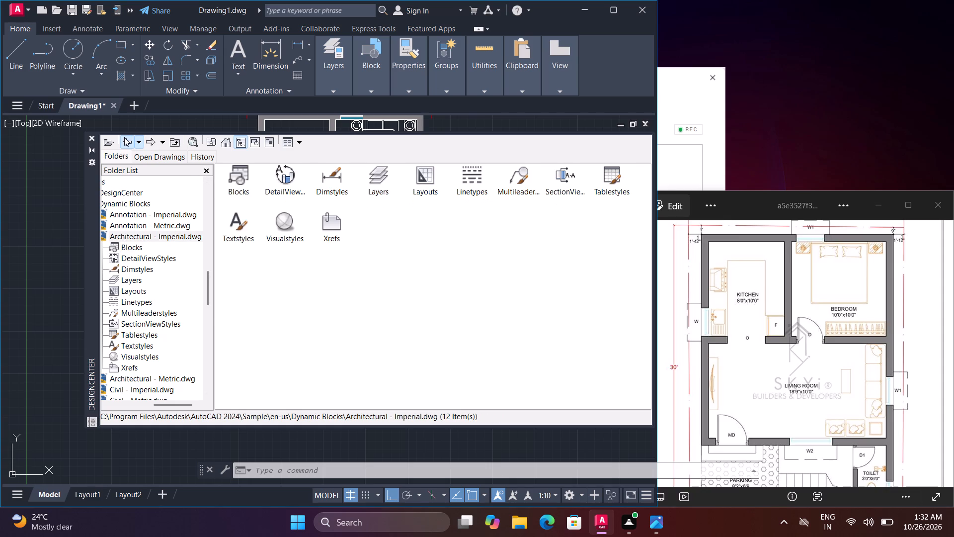
left_click(124, 137)
double_click(384, 185)
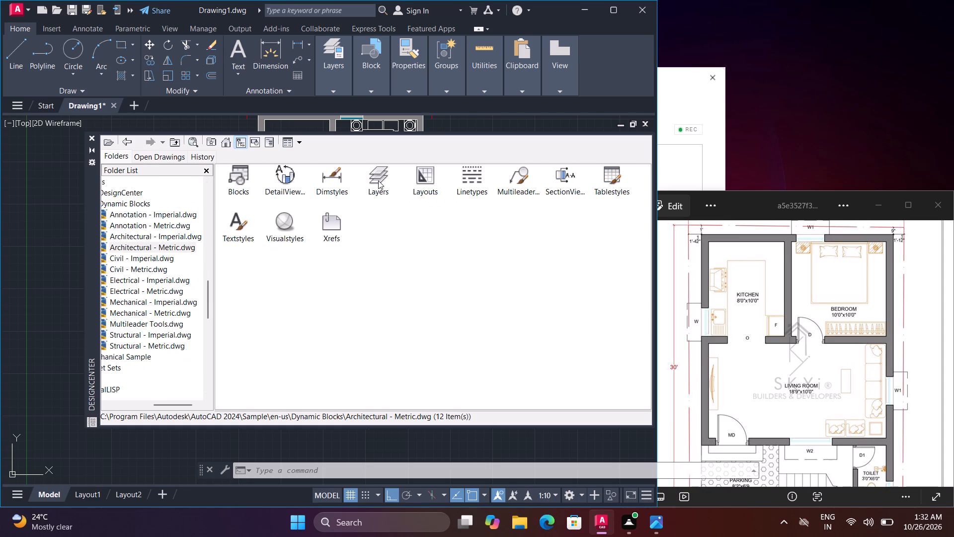
double_click(250, 174)
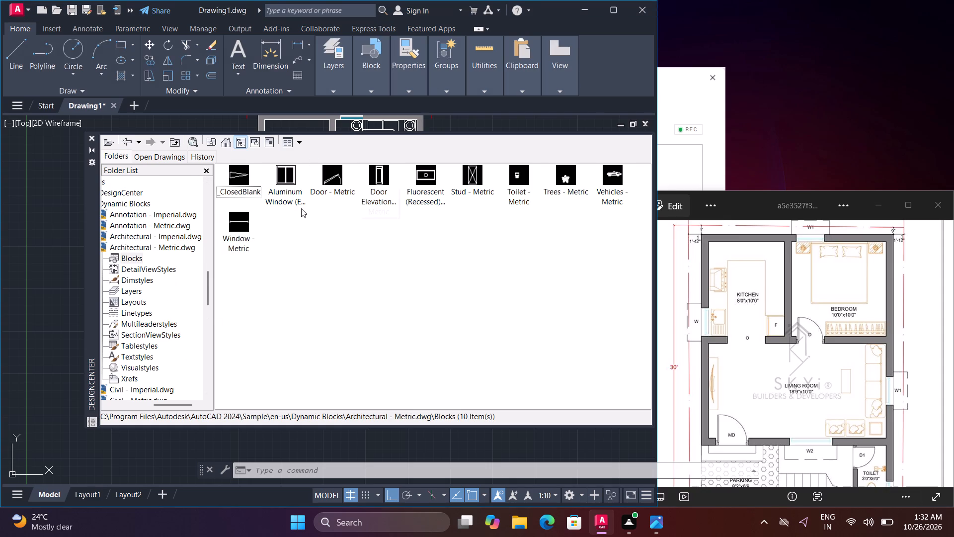
left_click(121, 145)
left_click(121, 145)
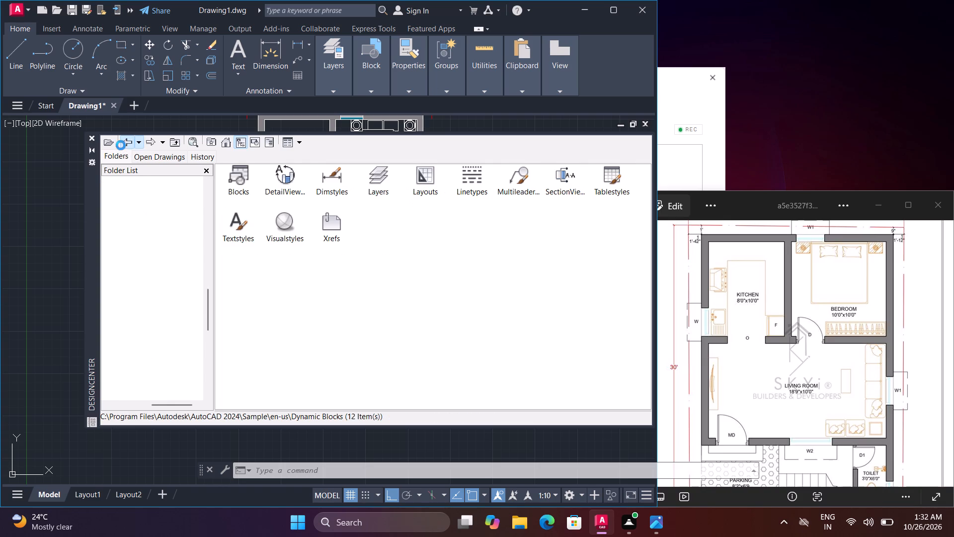
Insert the _ClosedBlank block from the Civil - Imperial drawing into the empty area to the left of the floor plan.
double_click(420, 189)
double_click(242, 175)
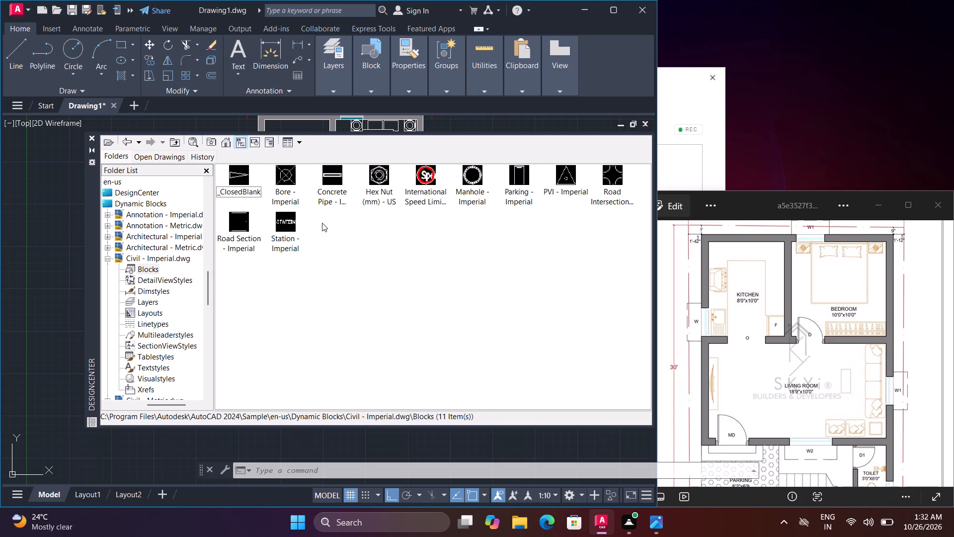
left_click(238, 182)
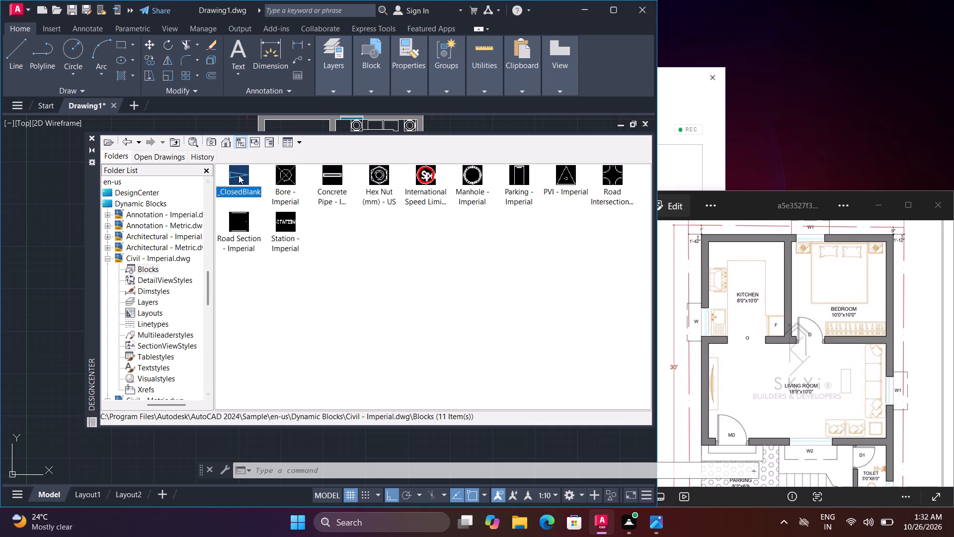
left_click_drag(238, 175, 53, 262)
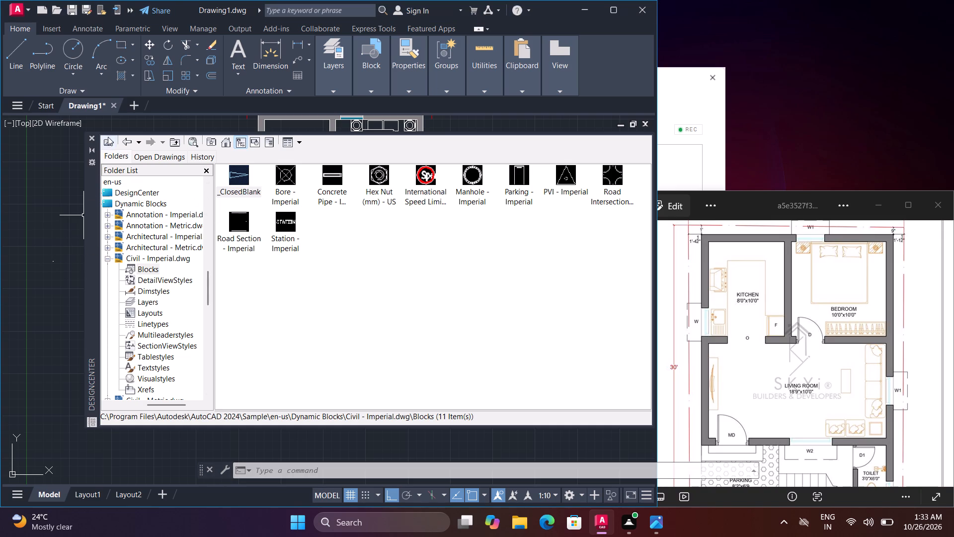
left_click(129, 144)
left_click(129, 144)
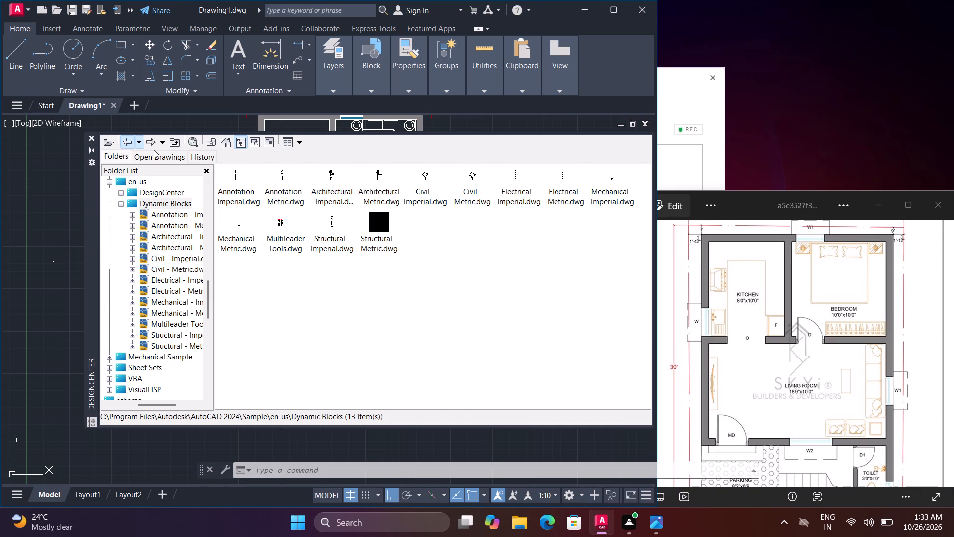
Examine the blocks in the Civil - Metric, Electrical - Imperial and Electrical - Metric drawings for symbols matching the reference plan.
double_click(469, 176)
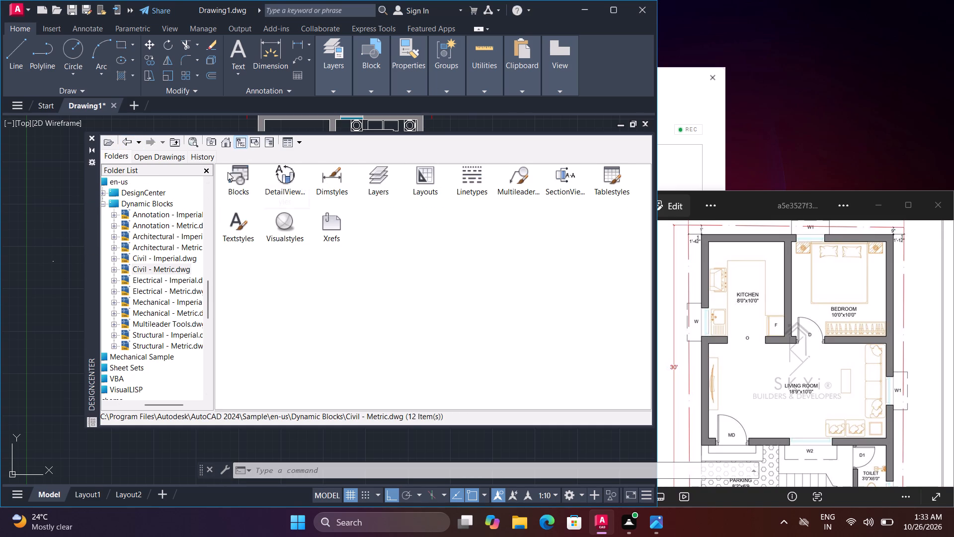
double_click(228, 172)
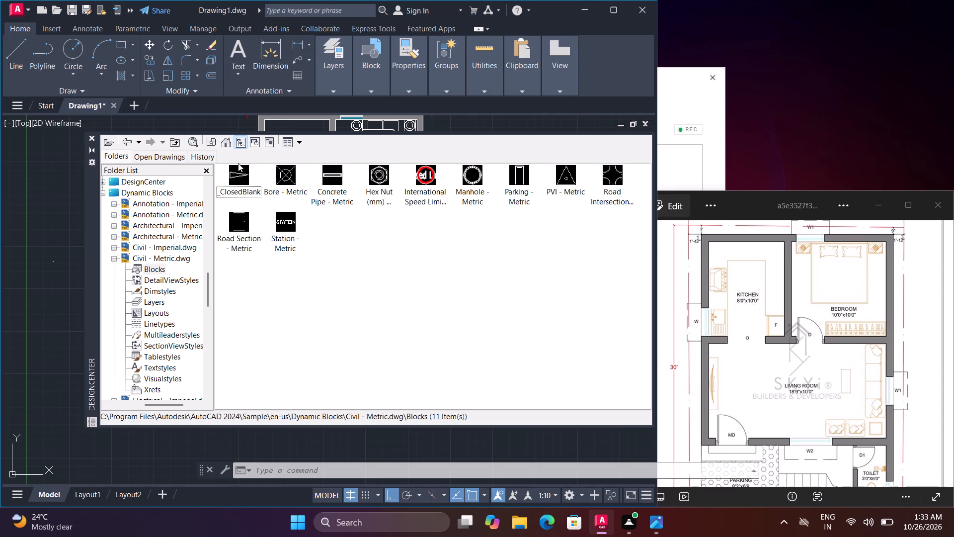
left_click(132, 145)
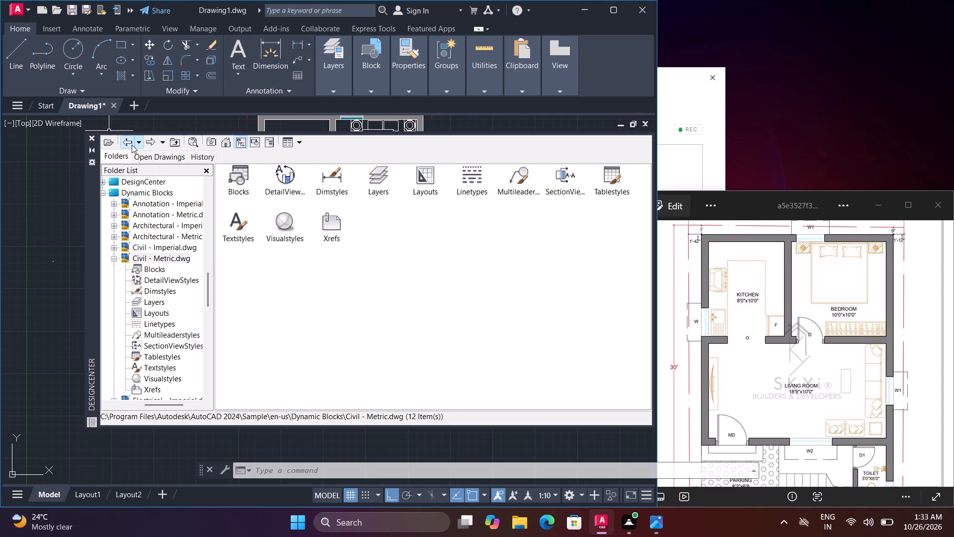
left_click(132, 145)
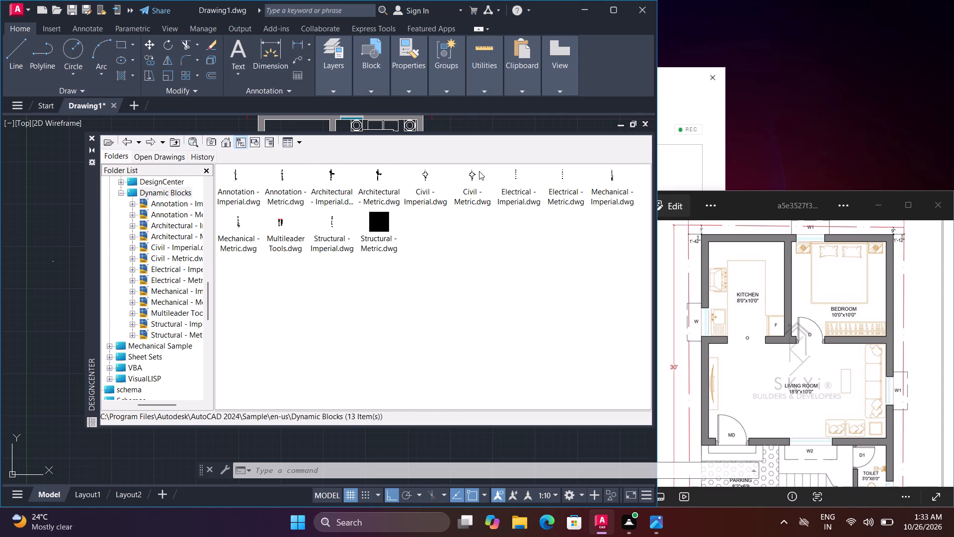
double_click(512, 177)
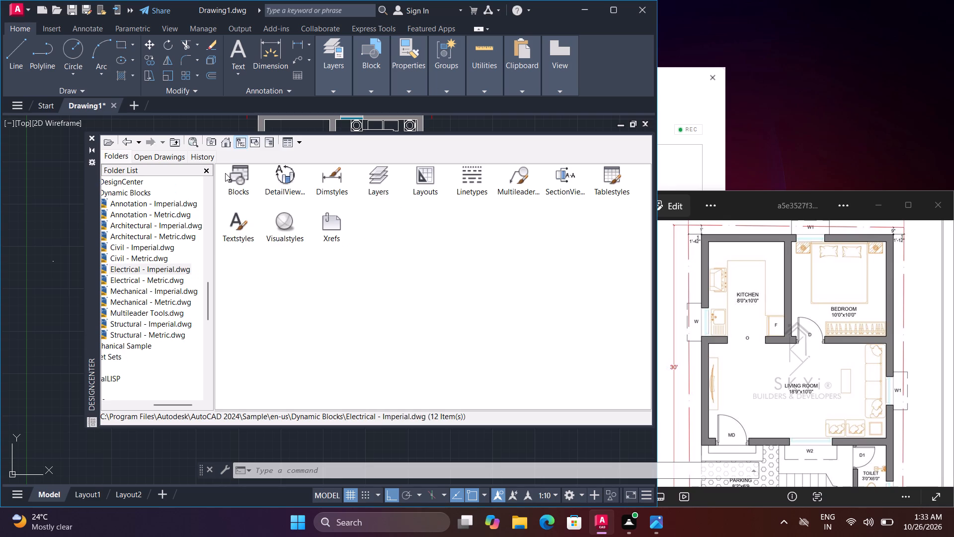
double_click(225, 173)
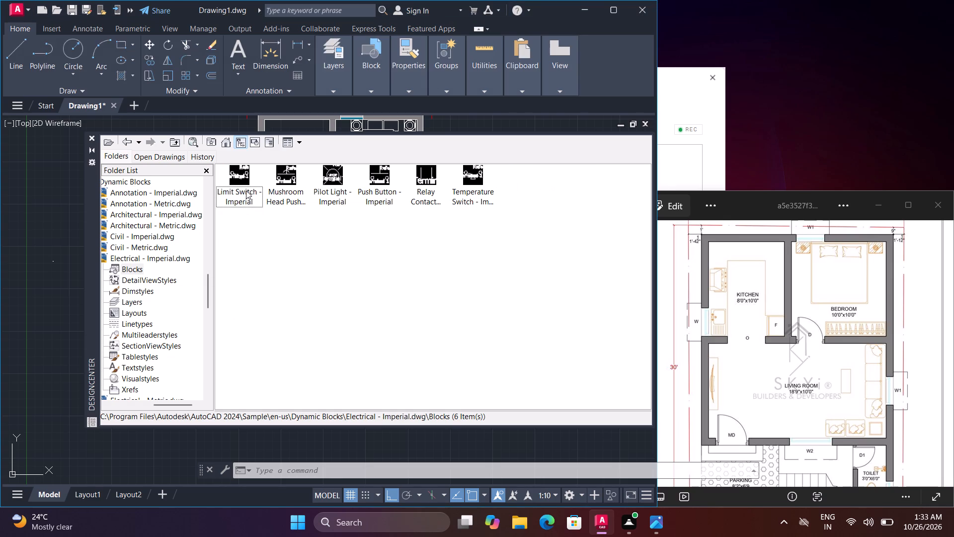
left_click(123, 139)
left_click(123, 139)
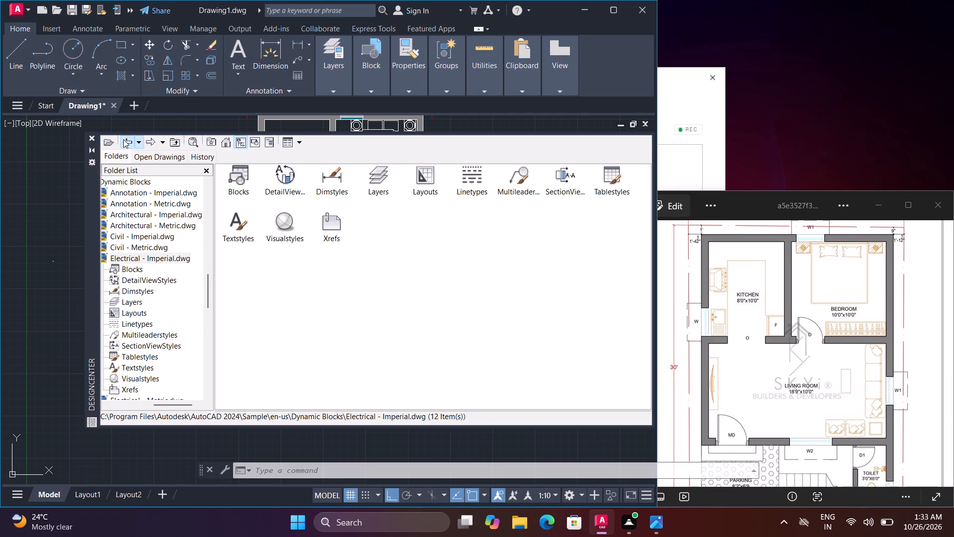
double_click(561, 179)
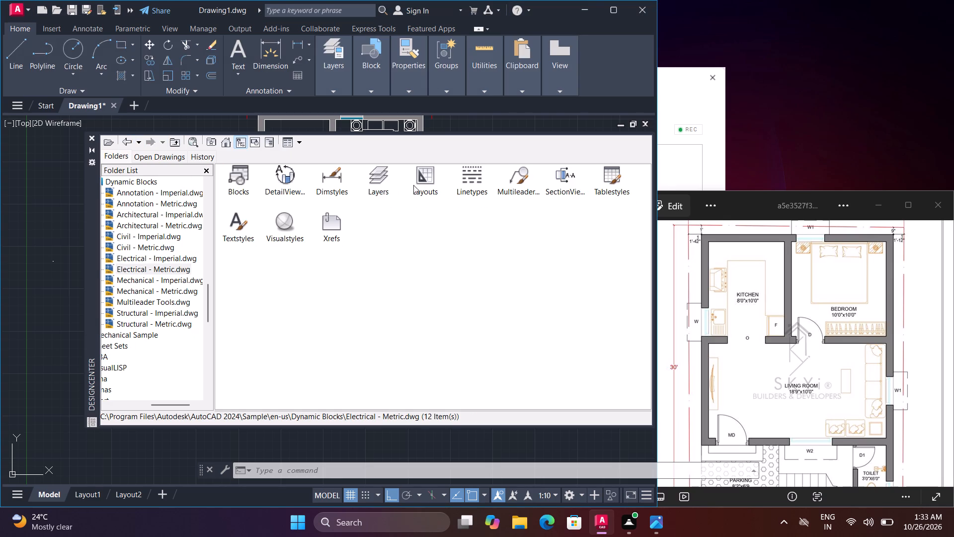
double_click(247, 177)
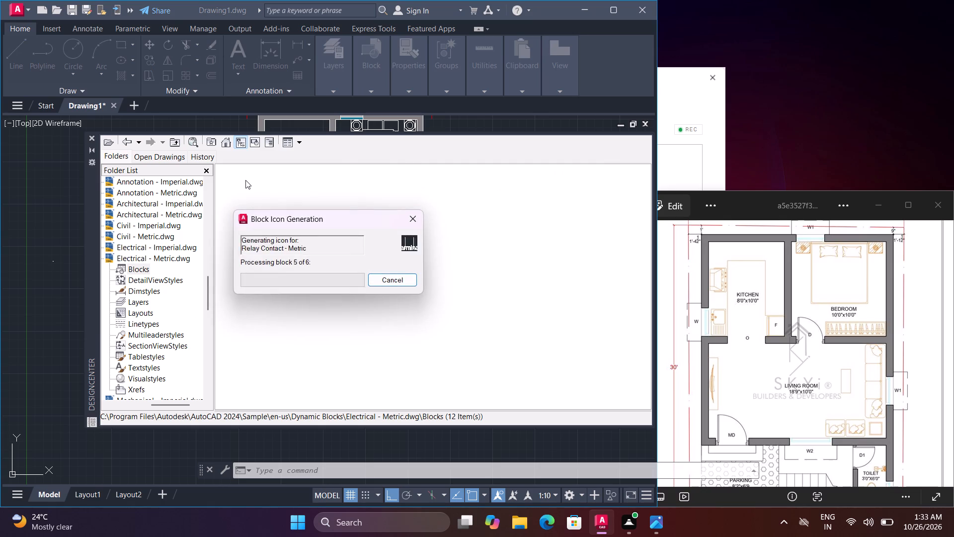
left_click(124, 142)
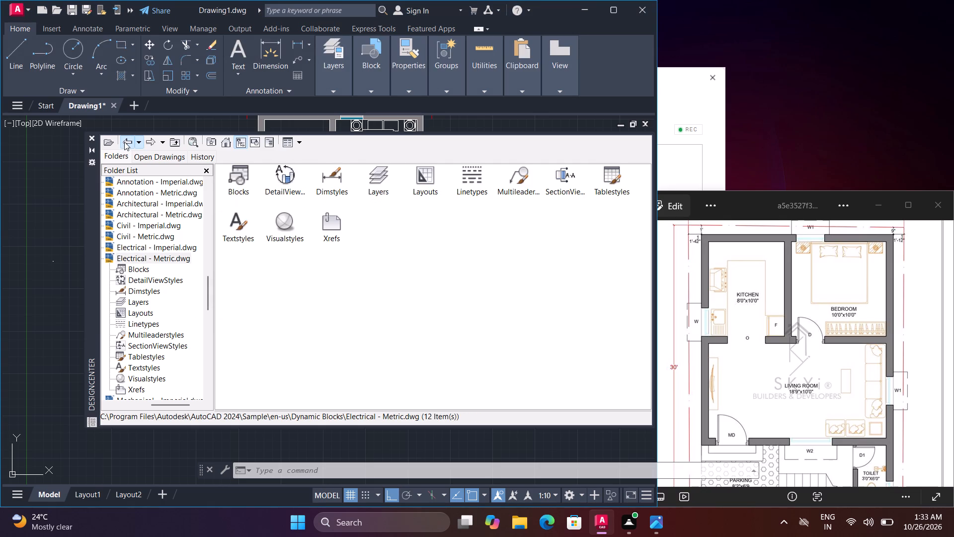
left_click(124, 142)
Insert the Anchor Rod - Imperial block from the Mechanical - Imperial drawing into the empty area to the left of the floor plan.
double_click(613, 171)
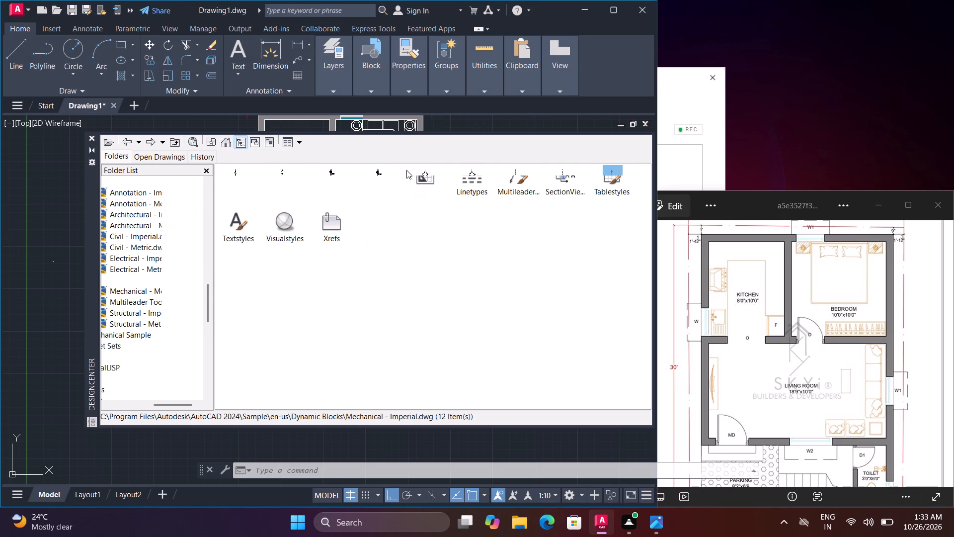
double_click(242, 171)
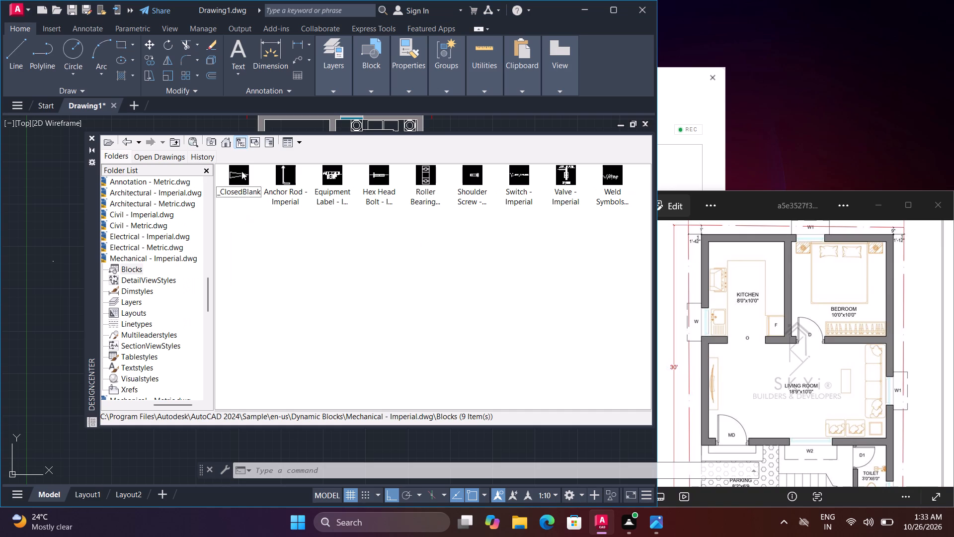
scroll(765, 341, "down", 2)
scroll(835, 439, "down", 1)
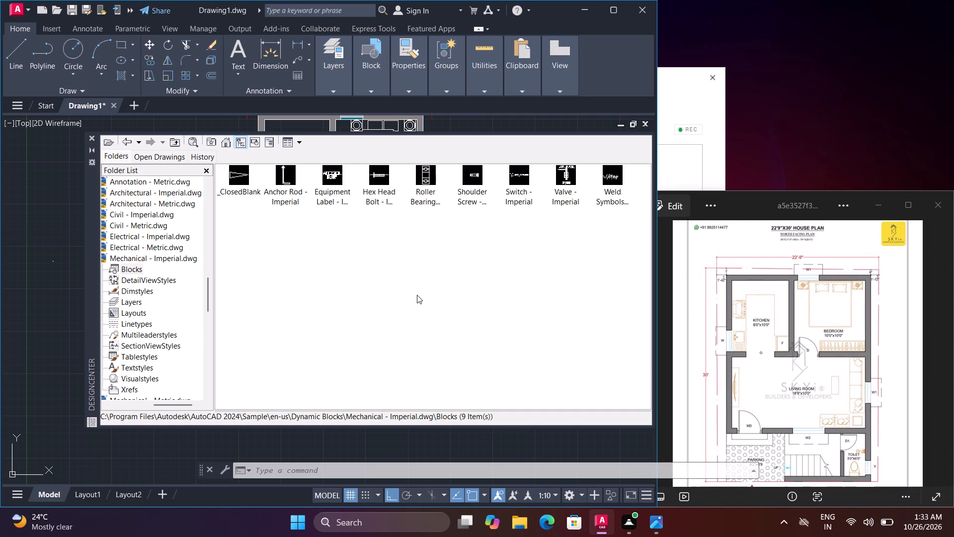
left_click_drag(297, 181, 160, 230)
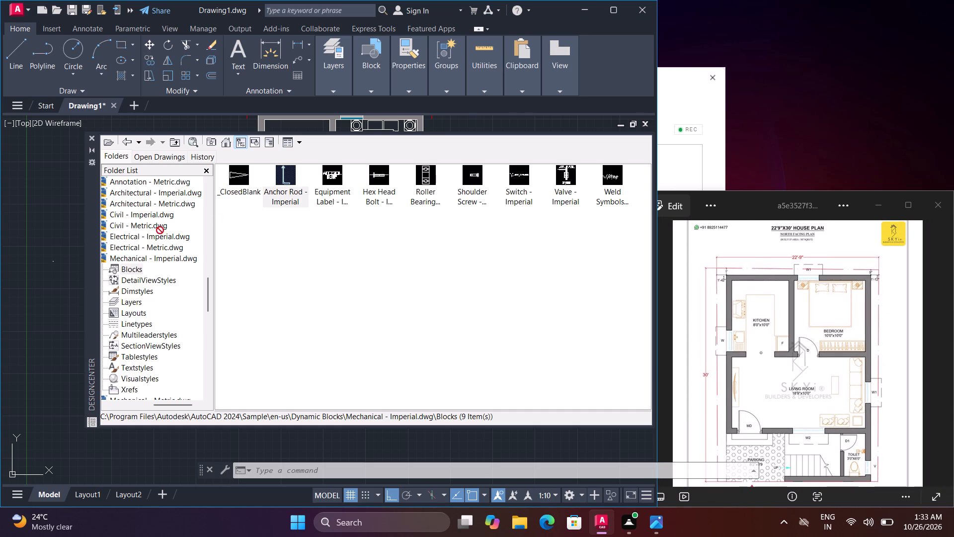
left_click_drag(160, 230, 53, 243)
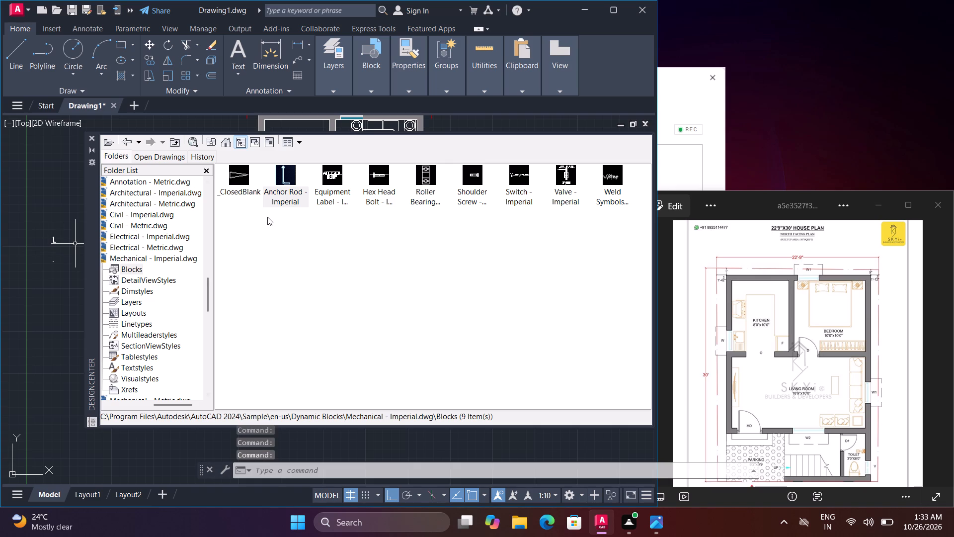
left_click(120, 141)
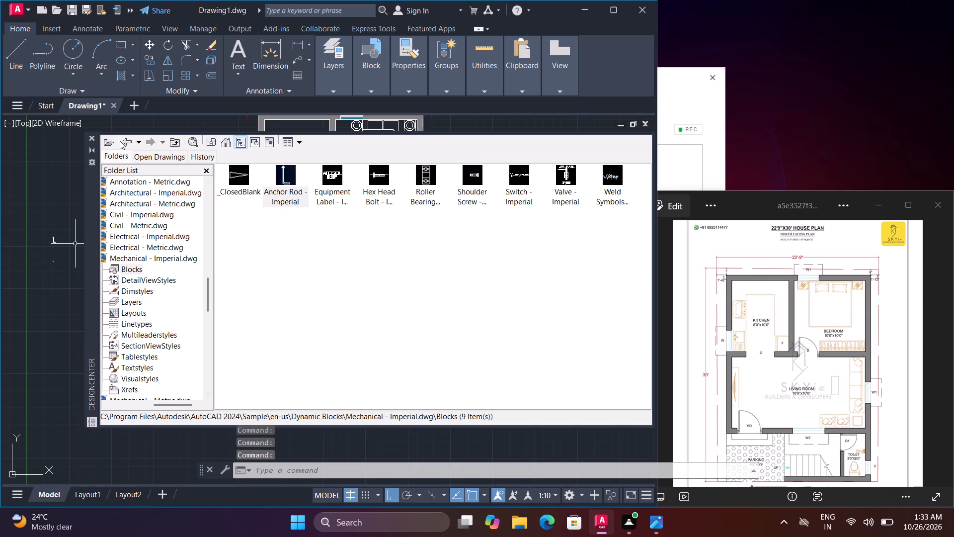
left_click(120, 141)
left_click(122, 141)
left_click(122, 141)
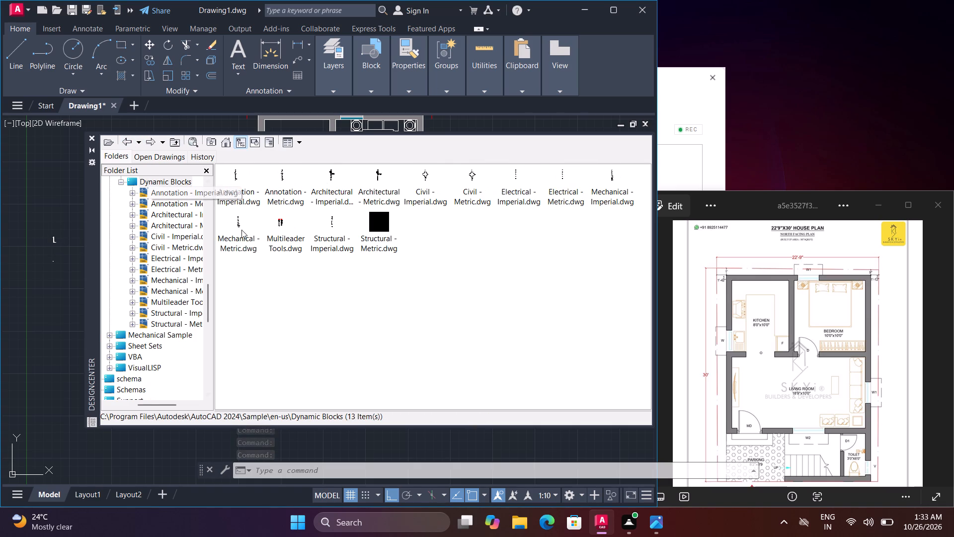
Examine the blocks in the Mechanical - Metric and Multileader Tools drawings for usable plan details.
double_click(238, 224)
double_click(235, 174)
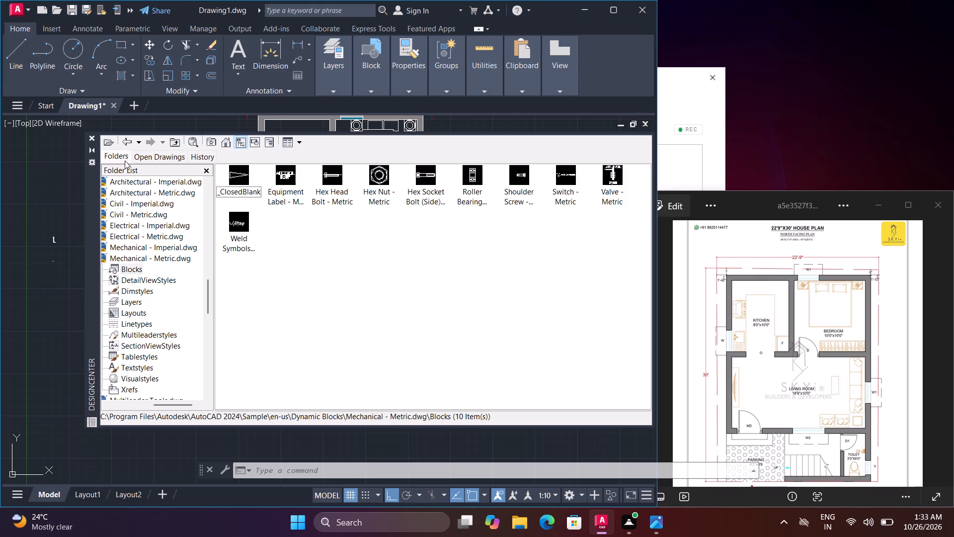
left_click(128, 144)
left_click(128, 144)
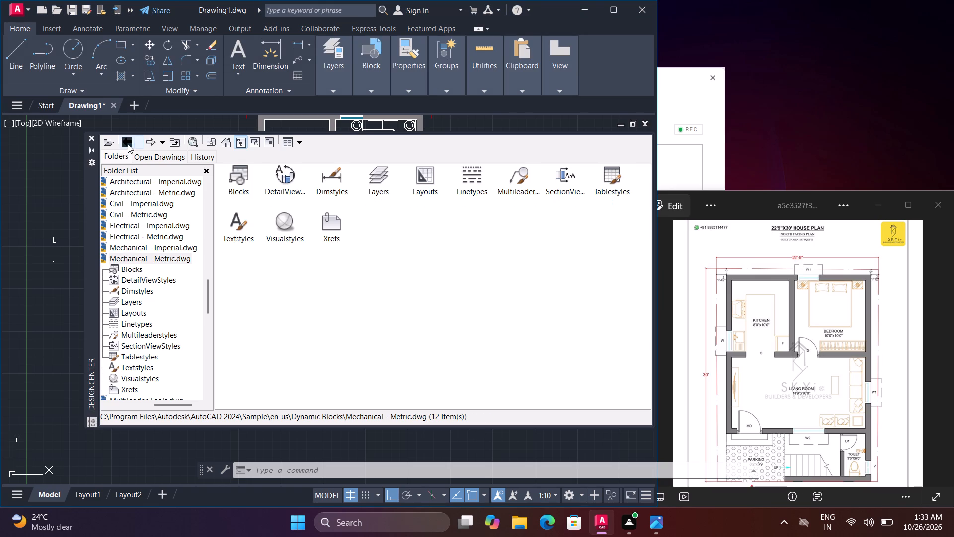
left_click(124, 143)
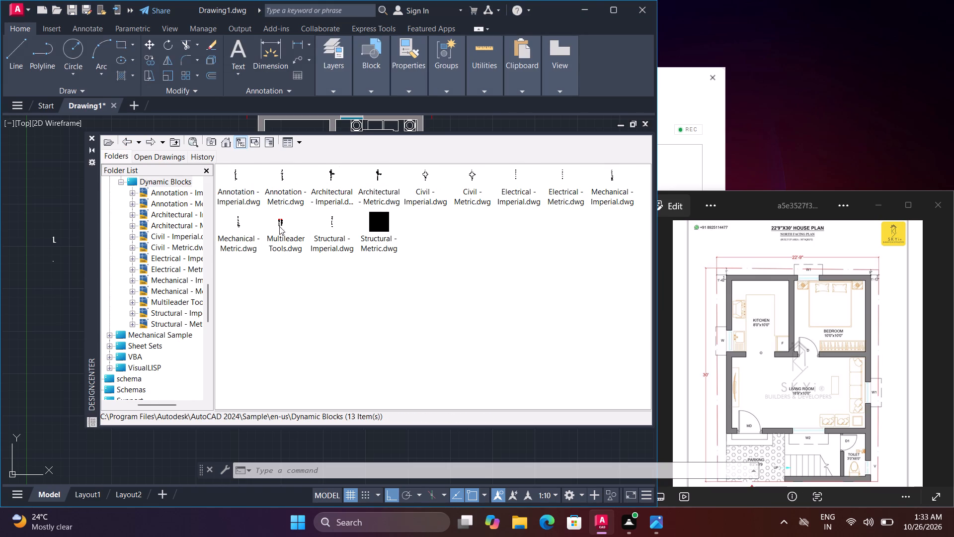
double_click(279, 226)
double_click(229, 179)
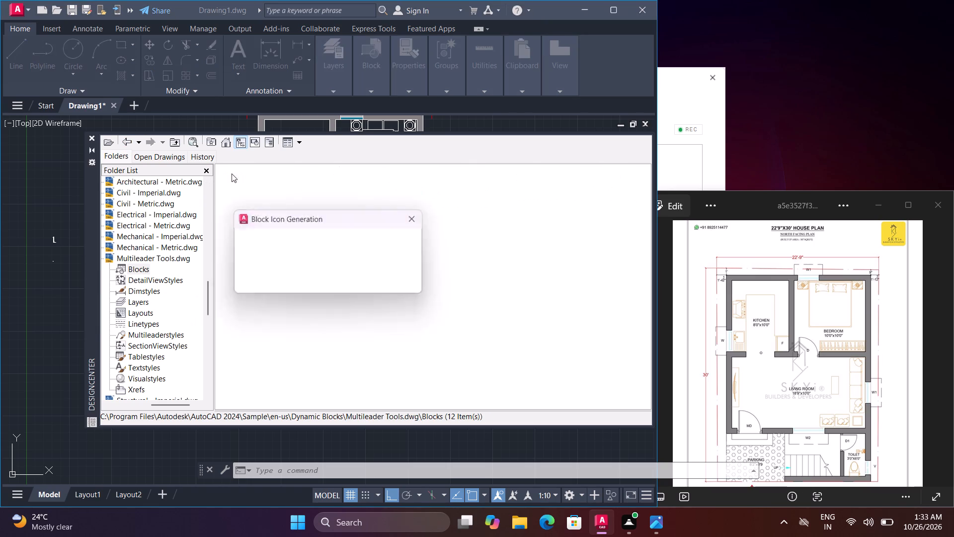
left_click(126, 149)
left_click(126, 147)
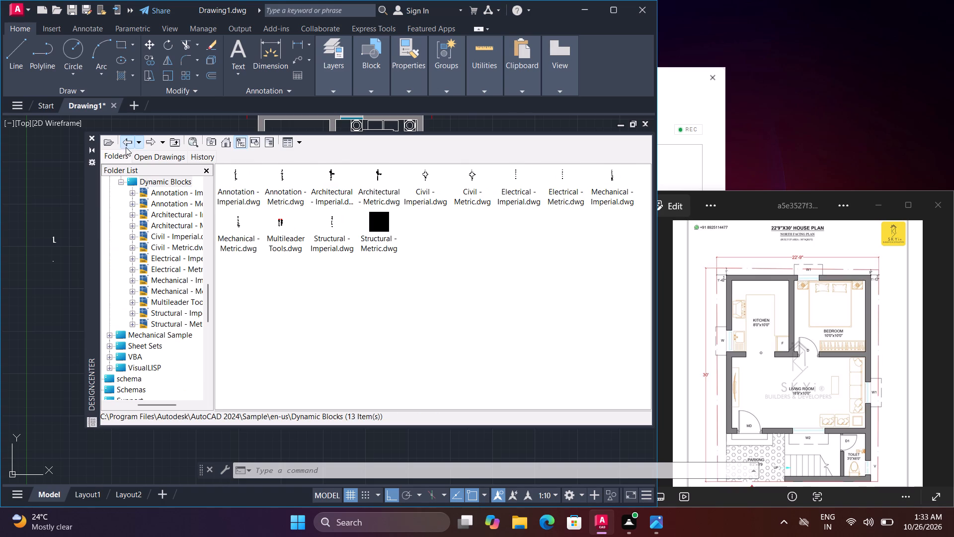
Insert the Moment Connection - Imperial block from the Structural - Imperial drawing near the other trial blocks left of the floor plan.
double_click(337, 217)
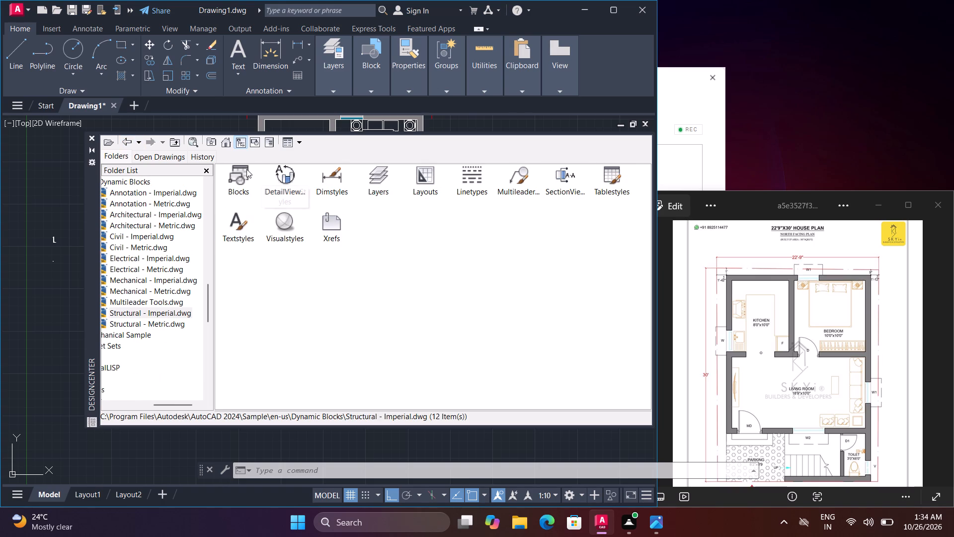
double_click(246, 169)
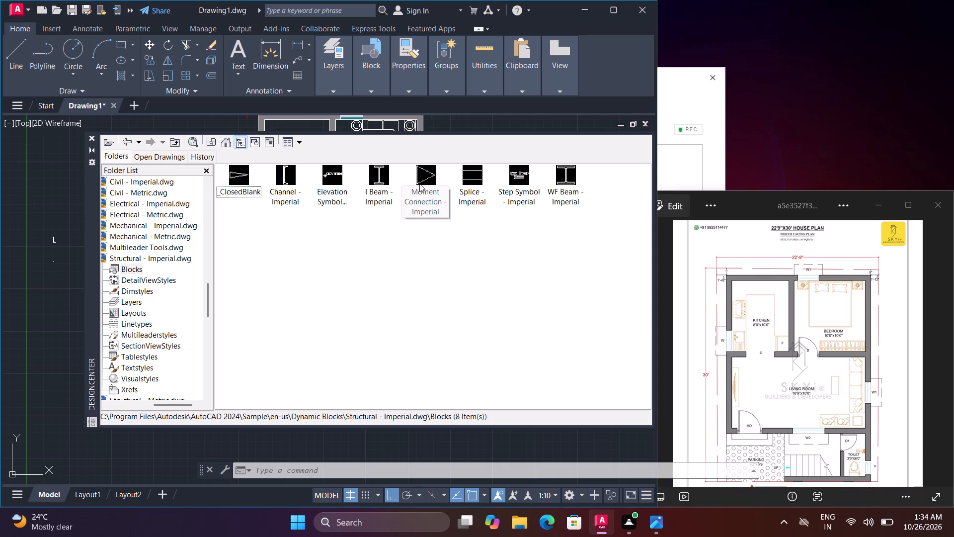
left_click_drag(421, 182, 59, 266)
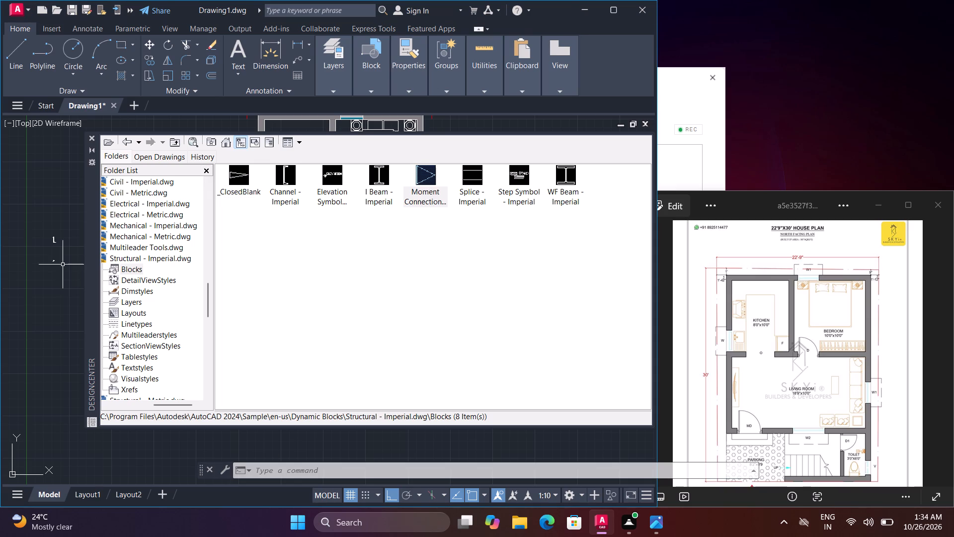
scroll(50, 268, "up", 4)
scroll(50, 264, "down", 3)
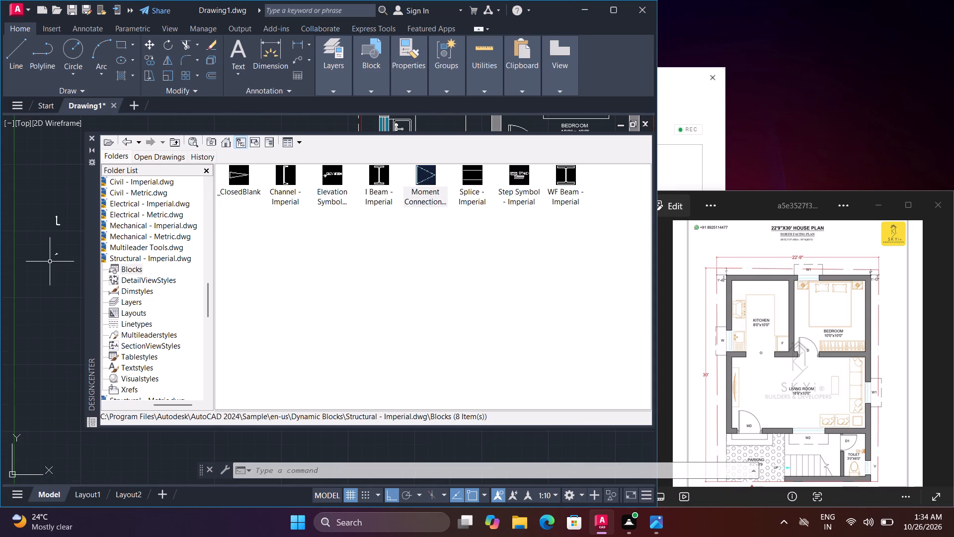
Examine the Structural - Metric blocks and the en-us sample folders for usable plan details, finishing with DesignCenter closed.
left_click(129, 143)
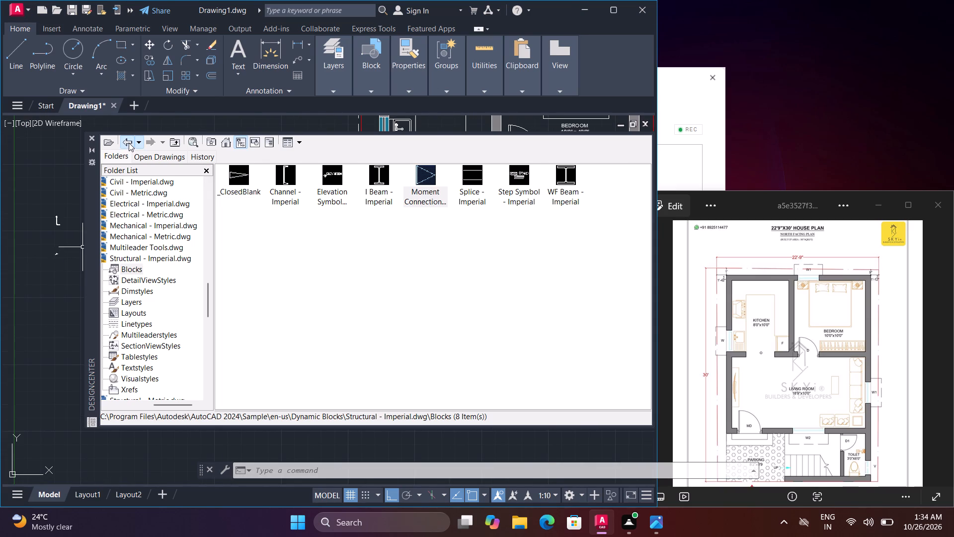
left_click(122, 141)
double_click(374, 235)
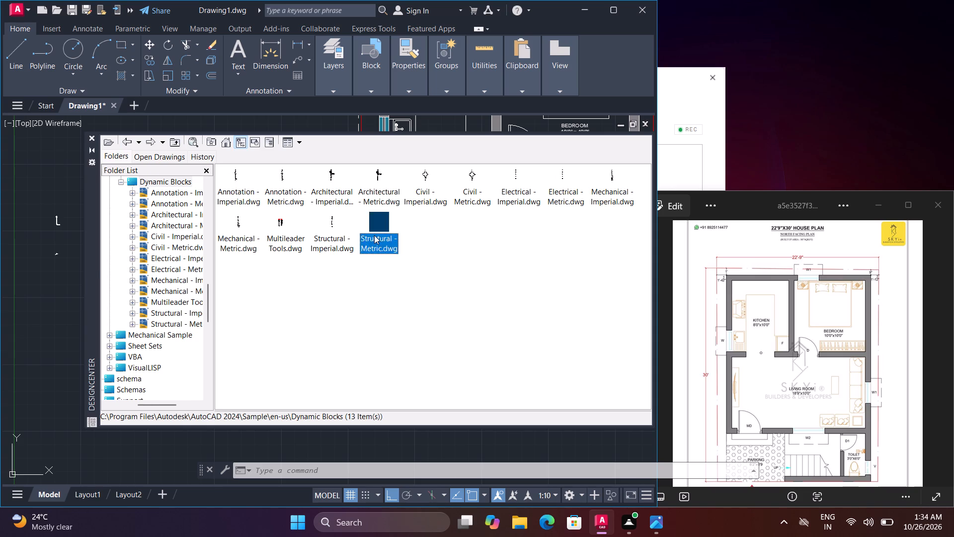
triple_click(247, 178)
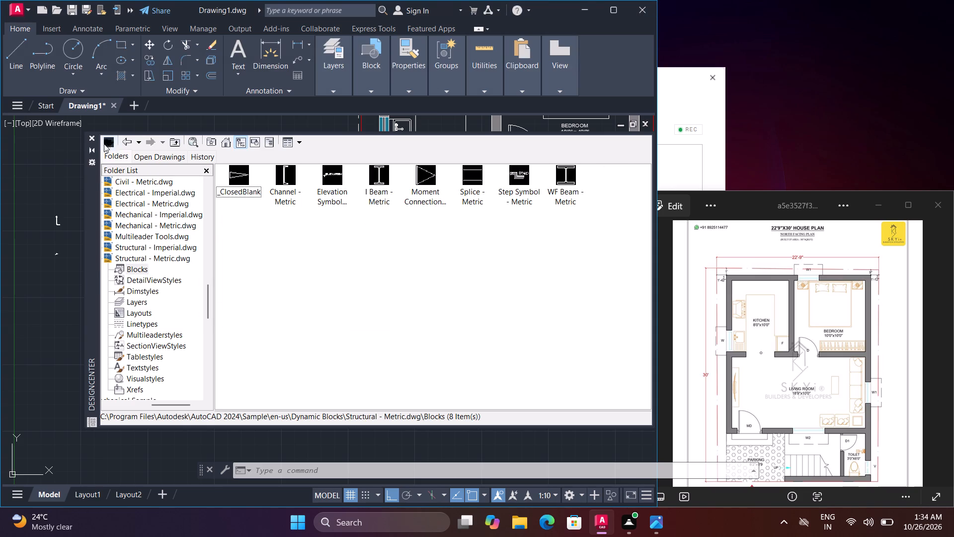
left_click(123, 144)
left_click(123, 144)
left_click(123, 144)
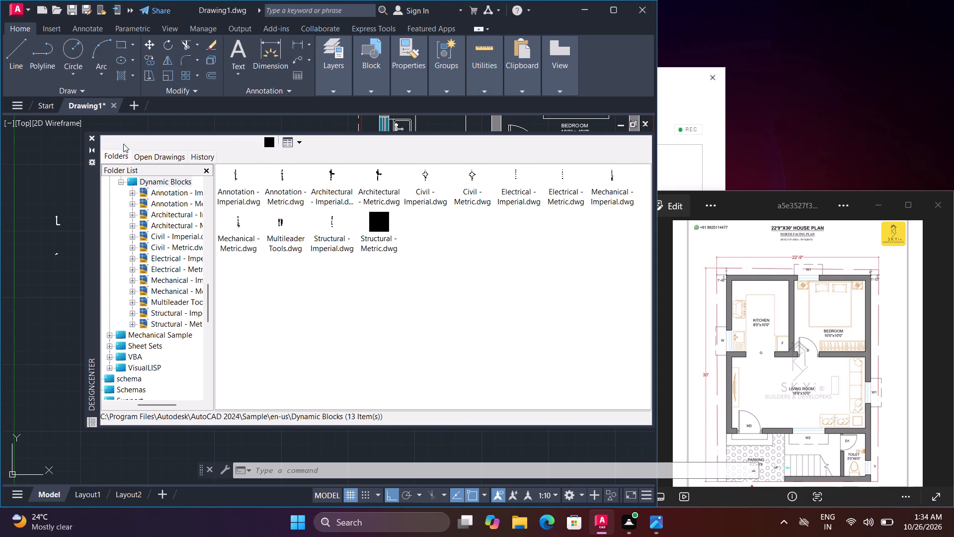
left_click(123, 144)
double_click(279, 180)
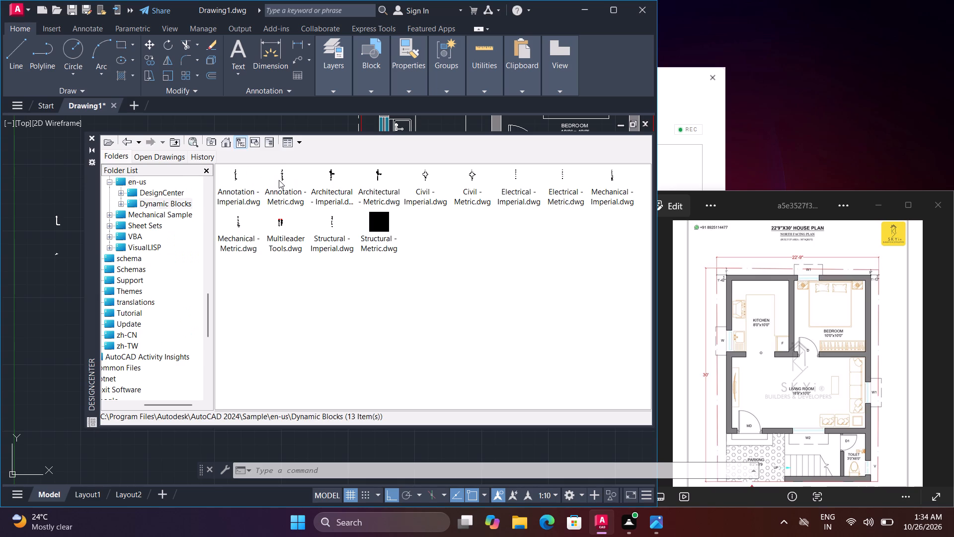
left_click(133, 137)
double_click(239, 172)
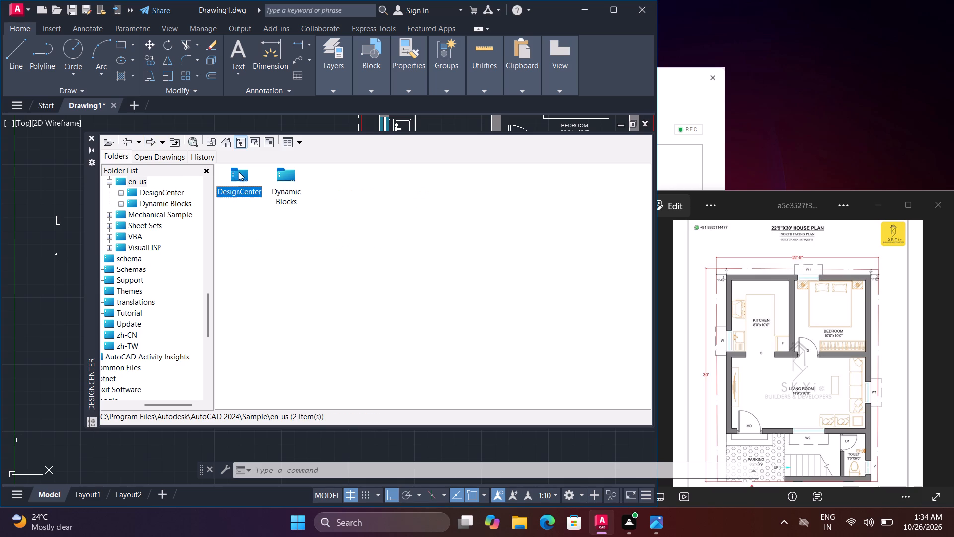
left_click(95, 138)
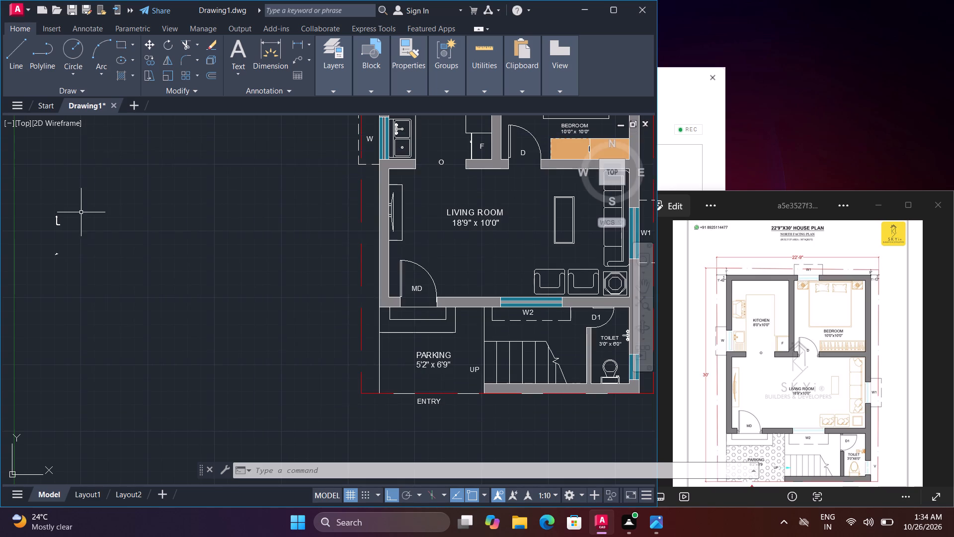
Move the small solid triangle block horizontally away from the tiny arrowhead it overlaps, into empty space.
scroll(88, 250, "up", 3)
middle_click_drag(74, 254, 332, 278)
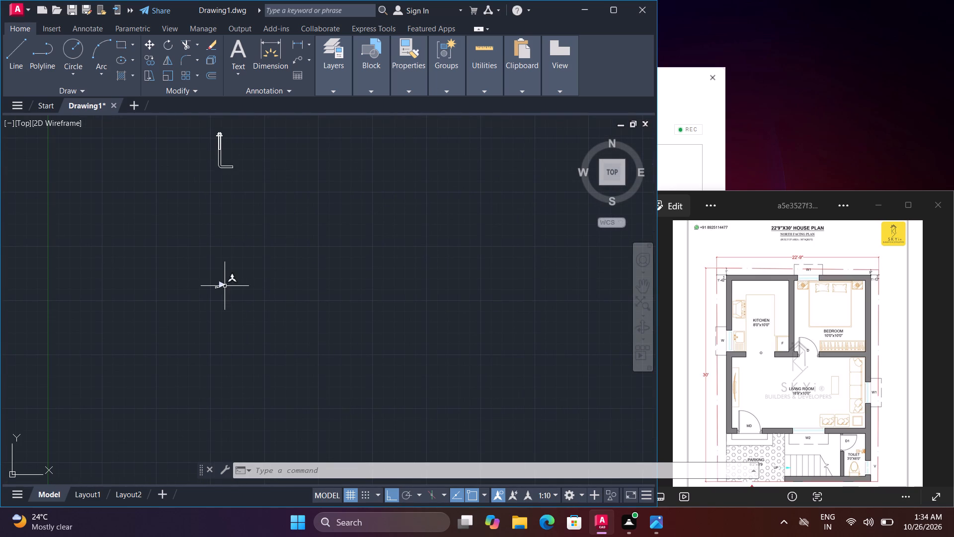
left_click(225, 286)
key("m")
key("space")
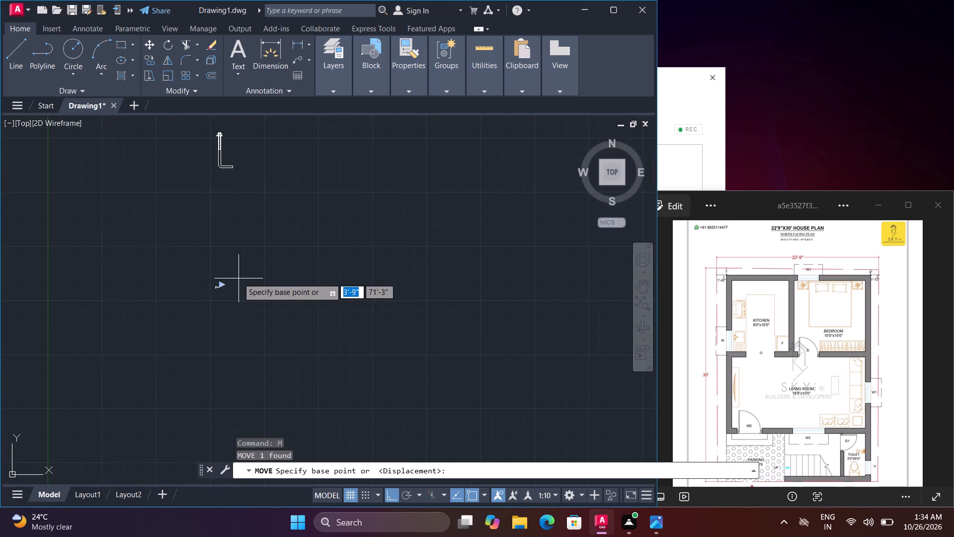
left_click(226, 283)
left_click(433, 281)
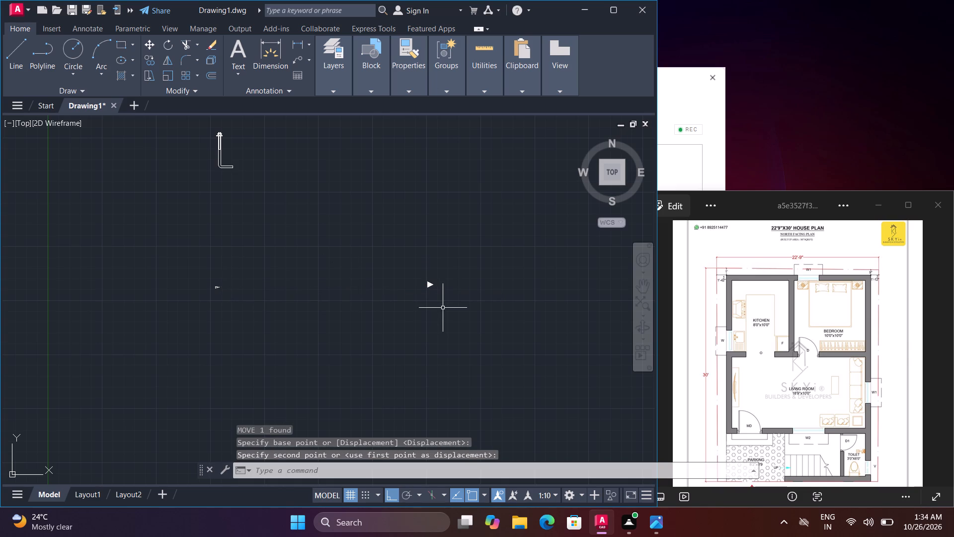
Scale up the solid triangle block freehand from a base point on the triangle so it is readable beside the floor plan.
type("SX")
key("BackSpace")
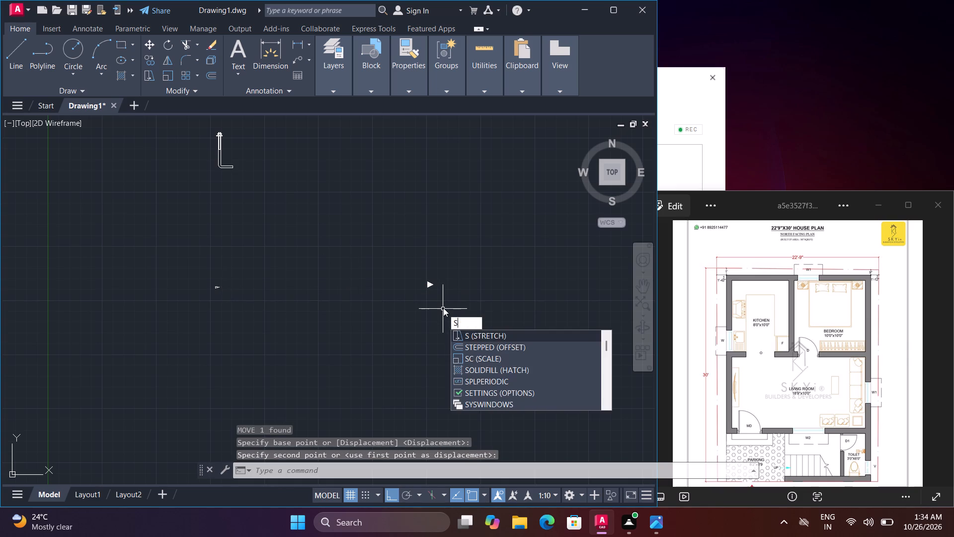
key("v")
key("BackSpace")
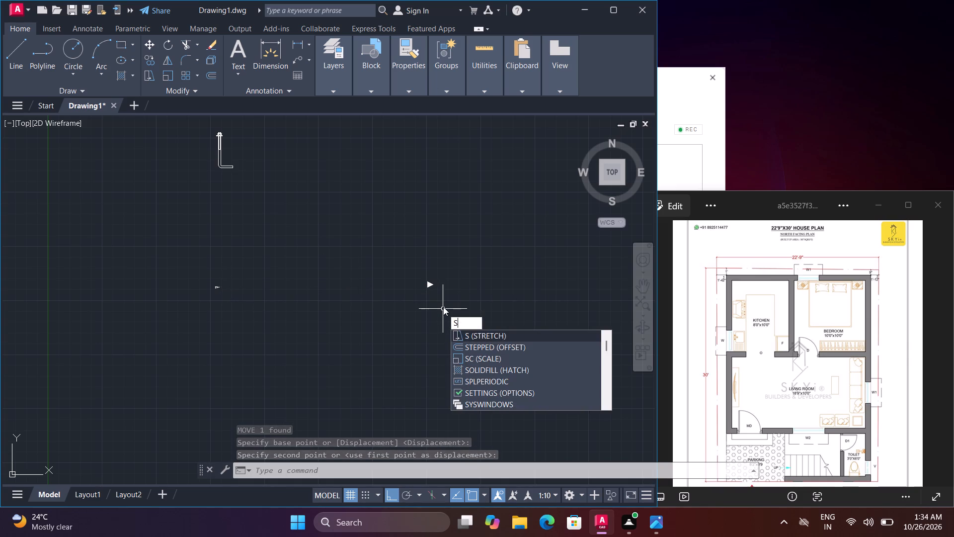
key("c")
key("space")
left_click(429, 286)
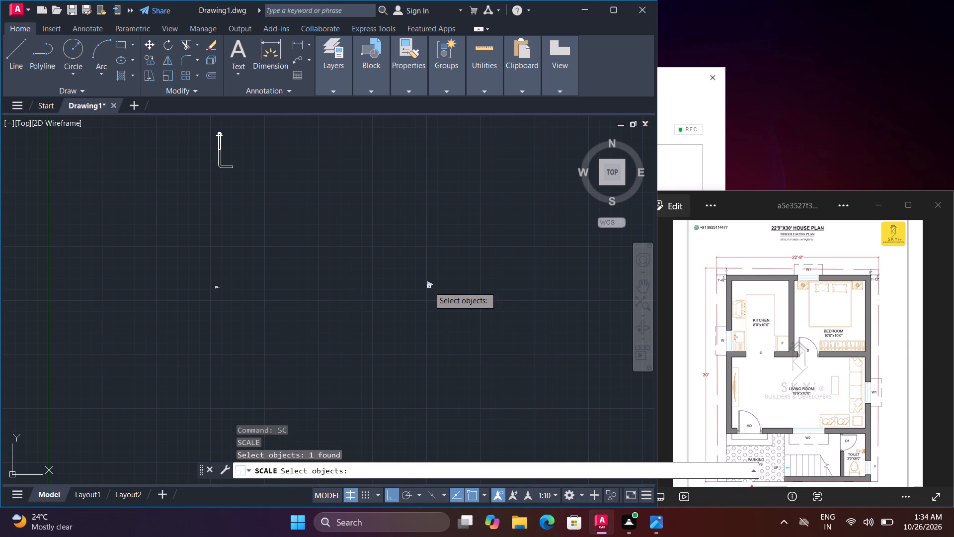
key("space")
left_click(429, 286)
scroll(476, 318, "down", 2)
middle_click_drag(477, 321, 291, 202)
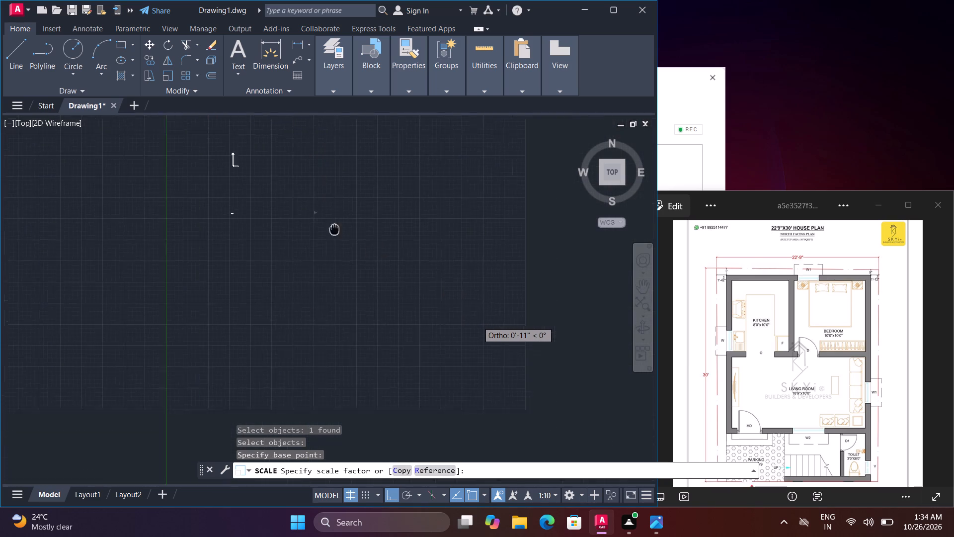
middle_click_drag(291, 202, 274, 190)
scroll(281, 170, "down", 3)
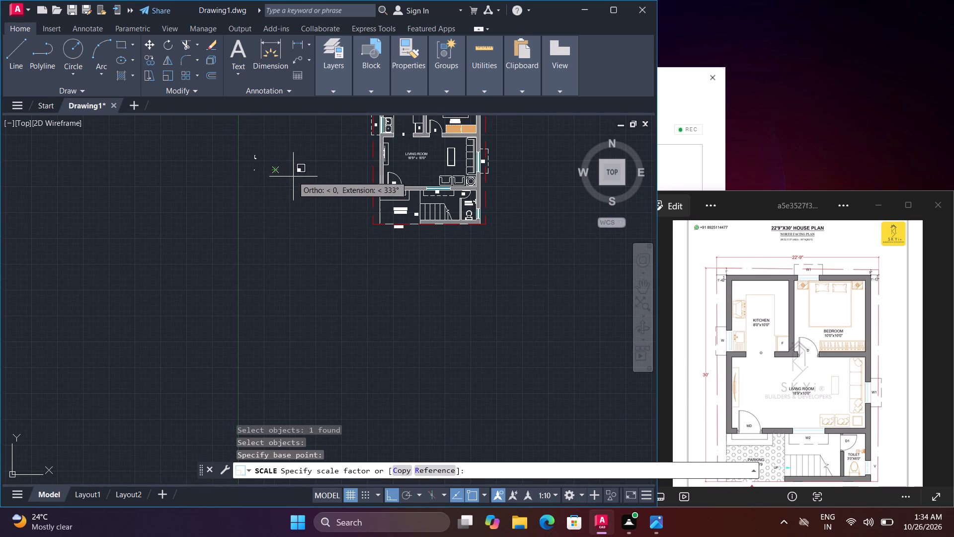
scroll(273, 184, "up", 2)
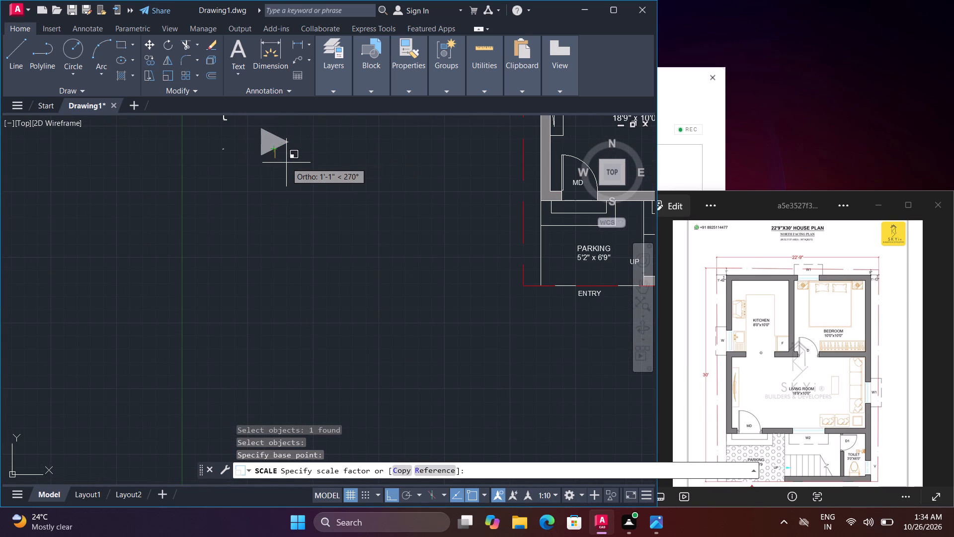
left_click(283, 153)
Move the L-shaped anchor rod block to the empty area just below the floor plan's staircase, with Ortho off.
middle_click_drag(282, 187, 345, 250)
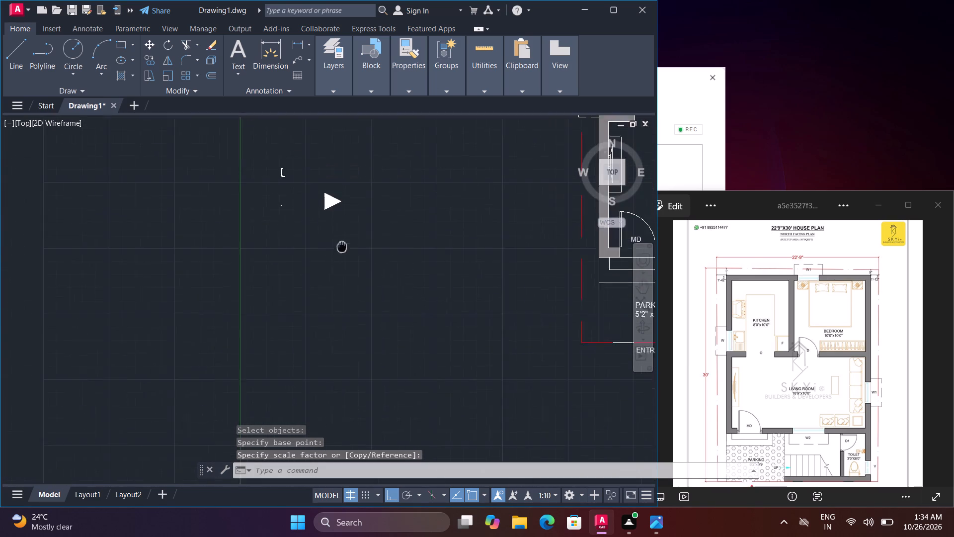
middle_click_drag(345, 250, 345, 250)
scroll(307, 197, "up", 2)
left_click(255, 148)
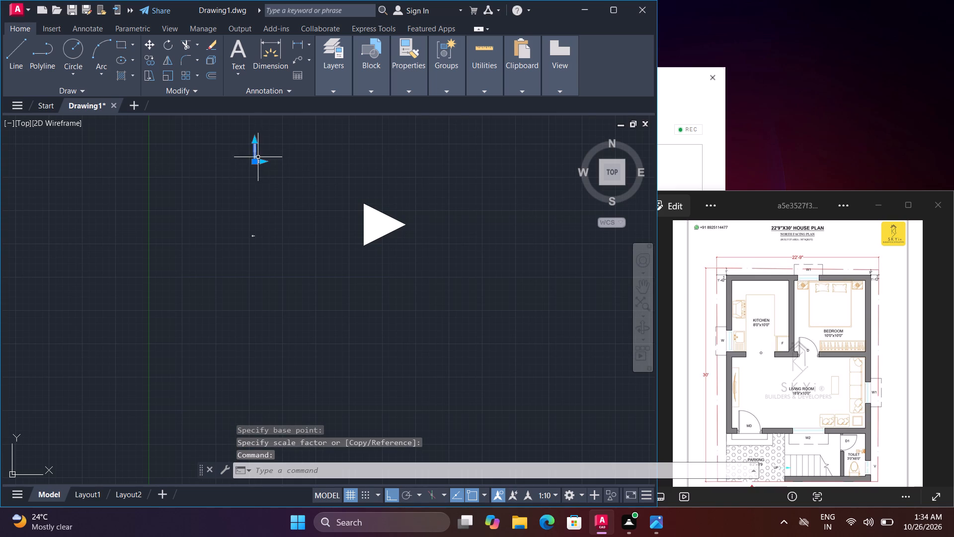
type("M")
key("space")
left_click(259, 162)
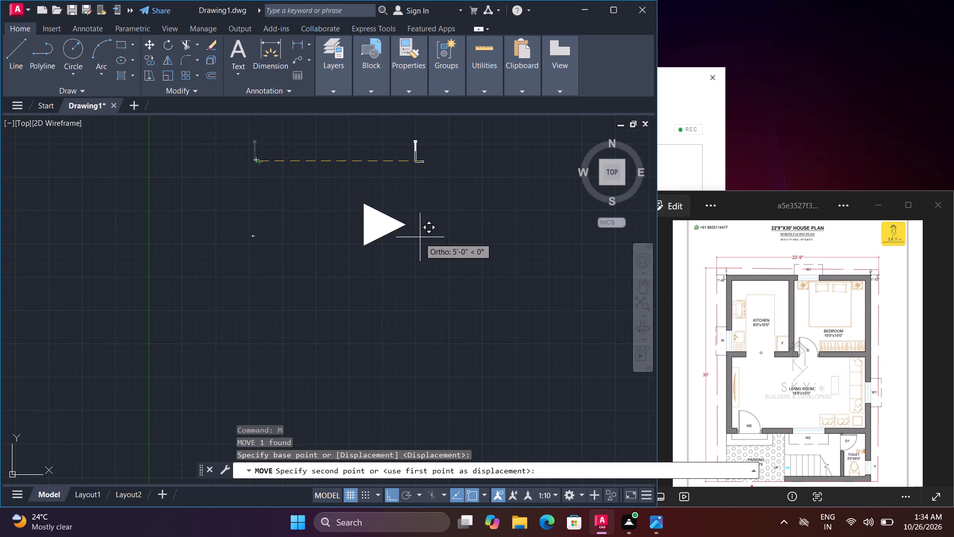
scroll(412, 251, "down", 1)
middle_click_drag(410, 258, 255, 270)
middle_click(254, 270)
scroll(254, 270, "down", 2)
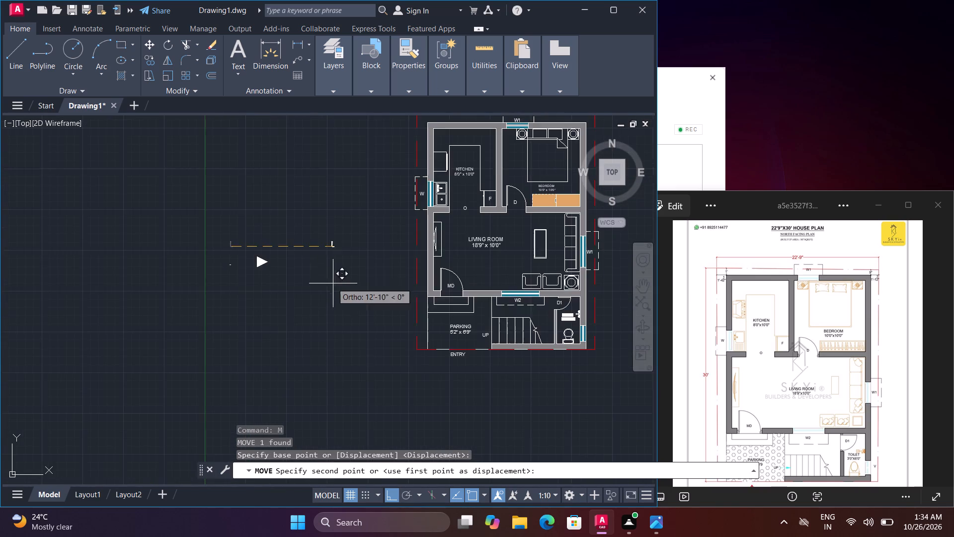
middle_click_drag(350, 287, 253, 157)
key("F8")
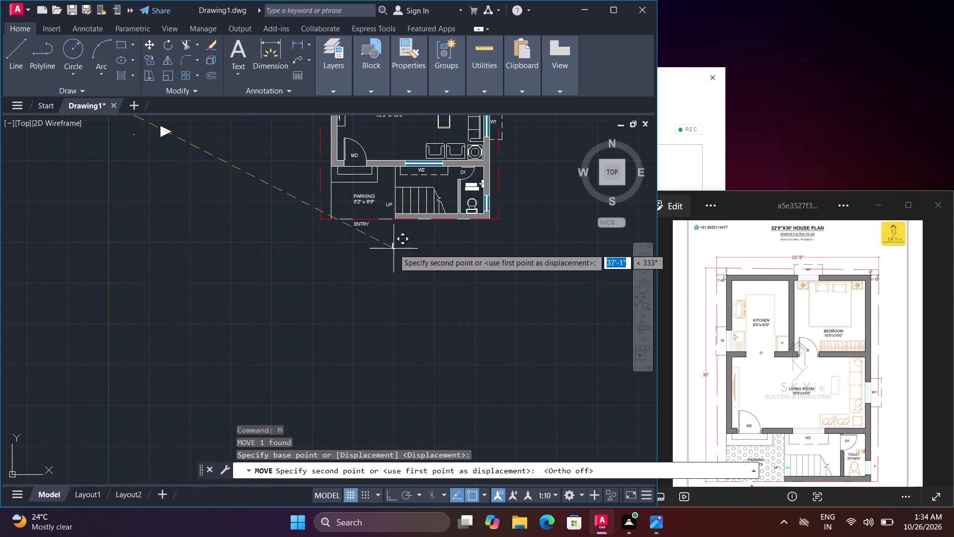
left_click(395, 249)
Move the solid triangle block to the empty area below the ENTRY label, beside the anchor rod block.
left_click(161, 134)
key("space")
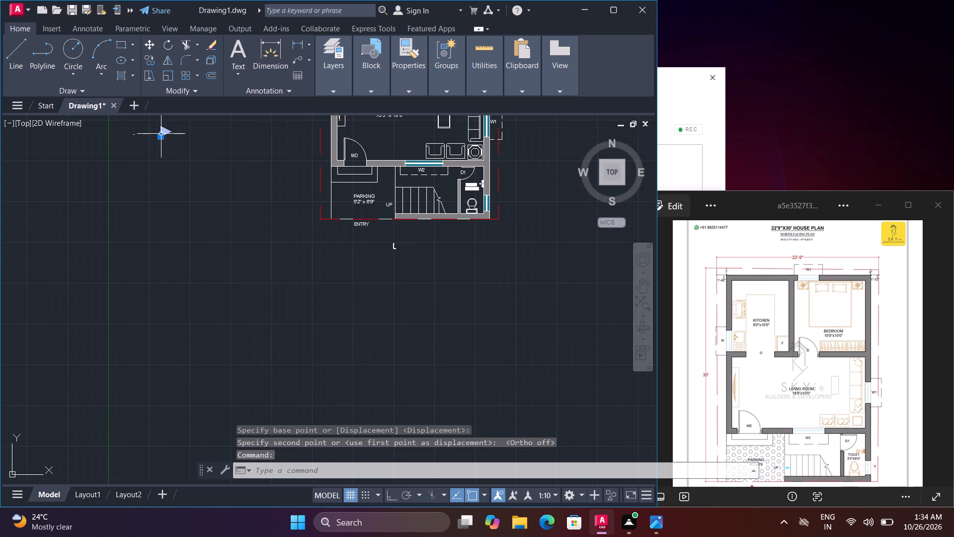
left_click(161, 133)
left_click(352, 264)
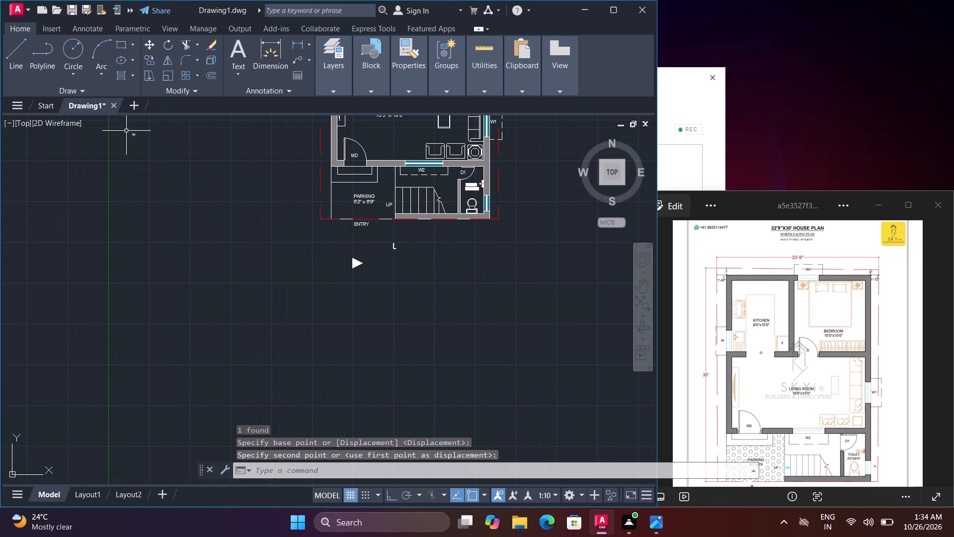
Move the tiny remaining arrowhead block below the floor plan, on the side of the anchor rod opposite the solid triangle.
left_click_drag(122, 127, 127, 131)
left_click(150, 146)
key("space")
left_click(138, 133)
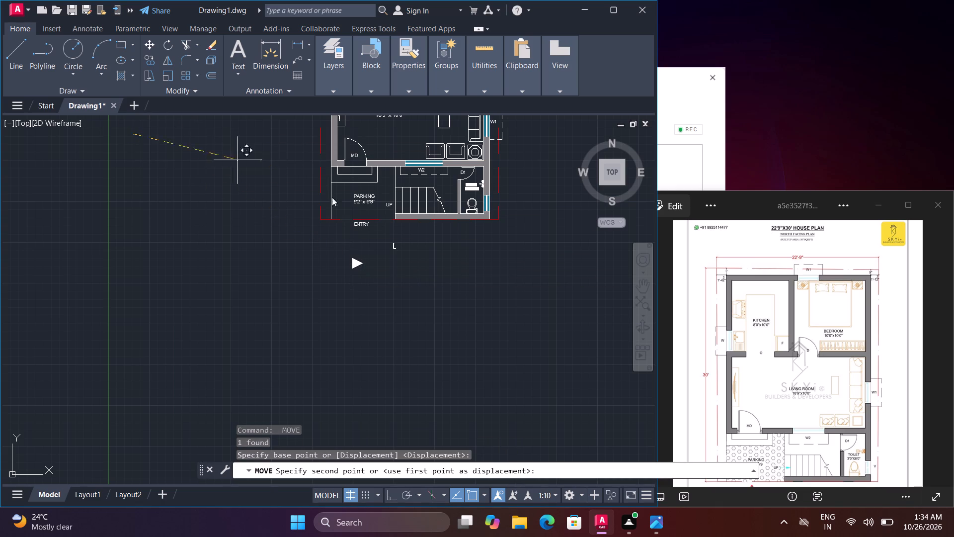
left_click(422, 259)
Scale up the tiny arrowhead block freehand into a long outlined triangle below the staircase.
scroll(421, 260, "up", 4)
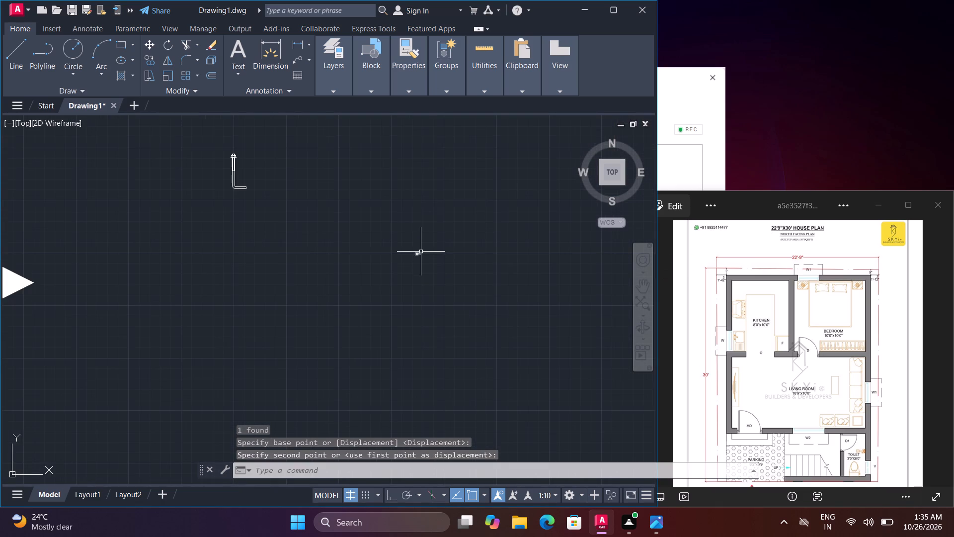
scroll(416, 248, "down", 1)
left_click(412, 245)
left_click(434, 268)
type("SC")
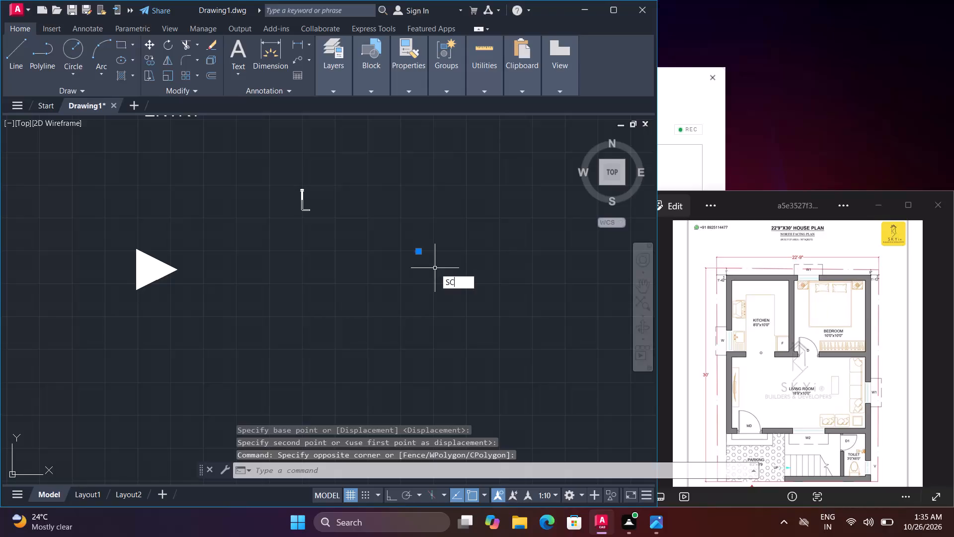
key("space")
left_click(416, 252)
scroll(509, 322, "down", 2)
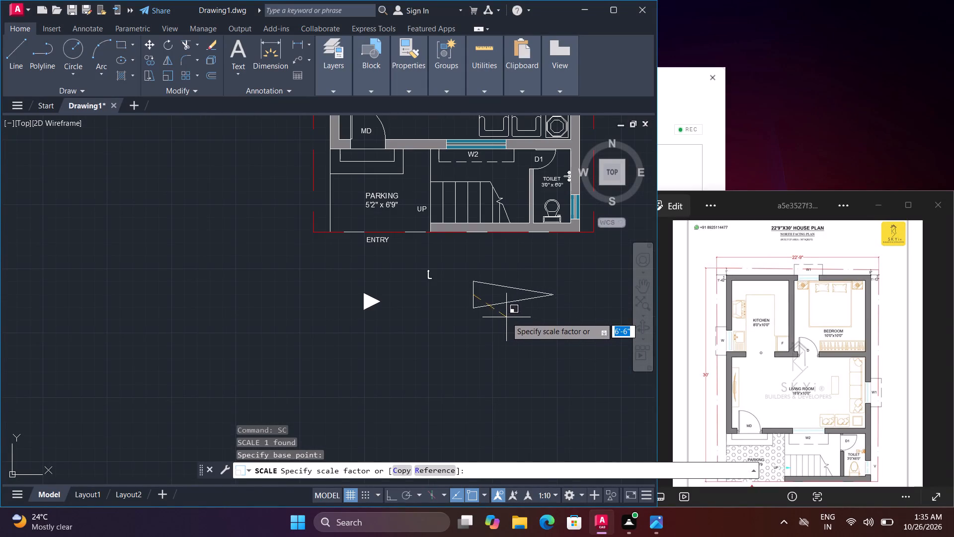
middle_click(499, 310)
left_click(497, 307)
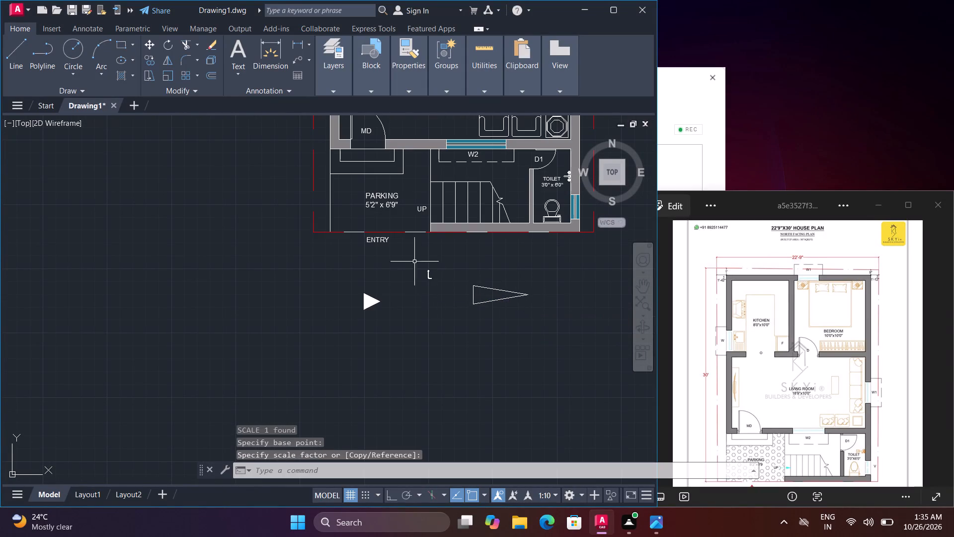
Scale up the L-shaped anchor rod block freehand between the solid triangle and the outlined triangle.
left_click_drag(414, 261, 428, 271)
left_click(451, 298)
key("space")
left_click(431, 275)
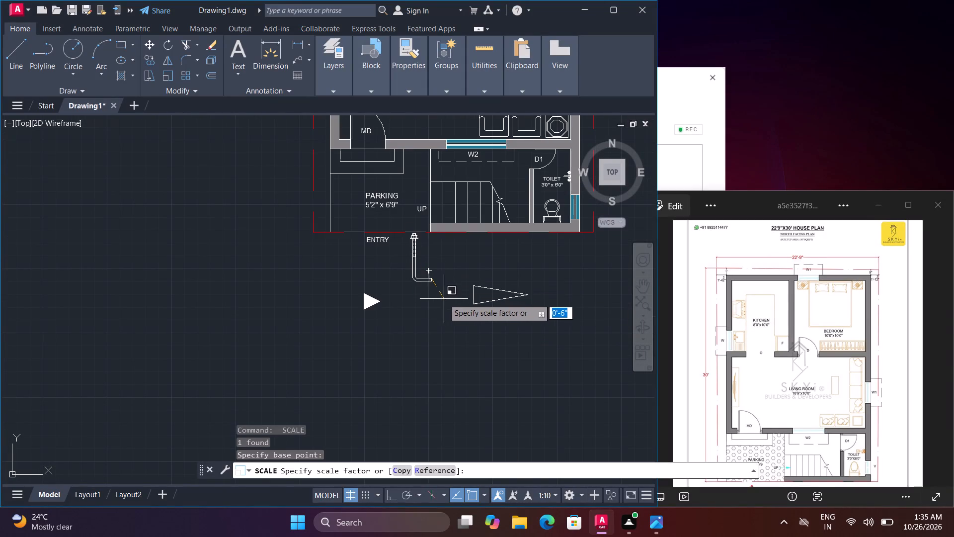
left_click(442, 294)
Reposition the anchor rod block slightly lower between the two triangles and lengthen its horizontal leg.
left_click(429, 282)
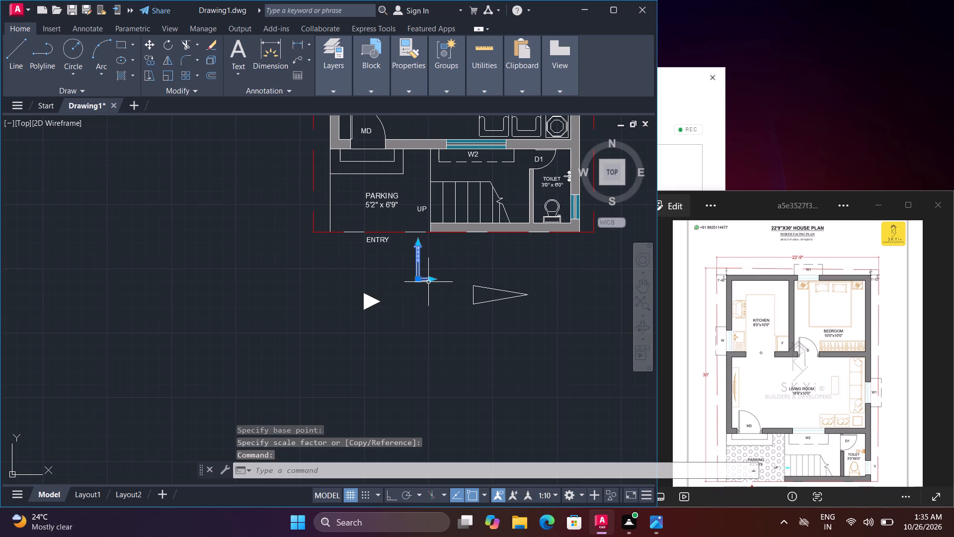
left_click(419, 278)
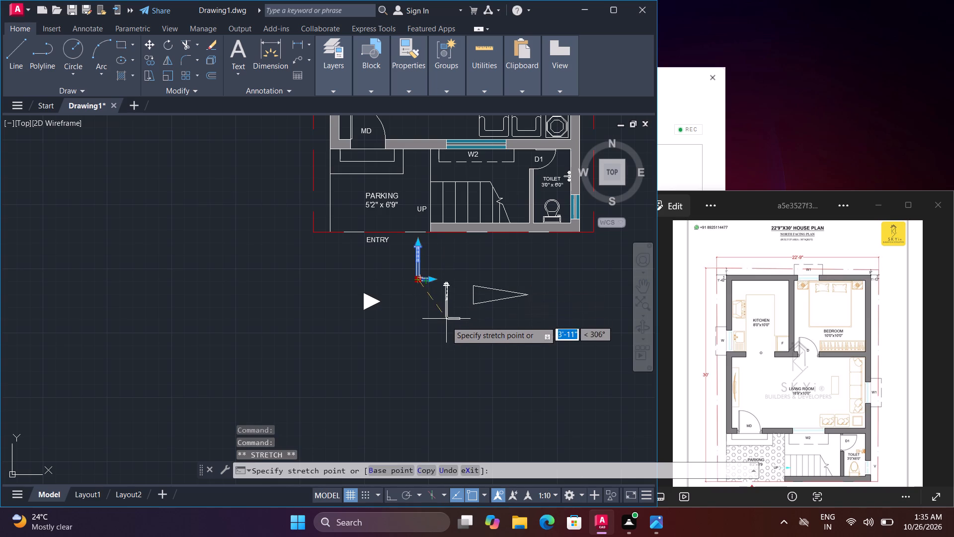
left_click(429, 329)
left_click(438, 329)
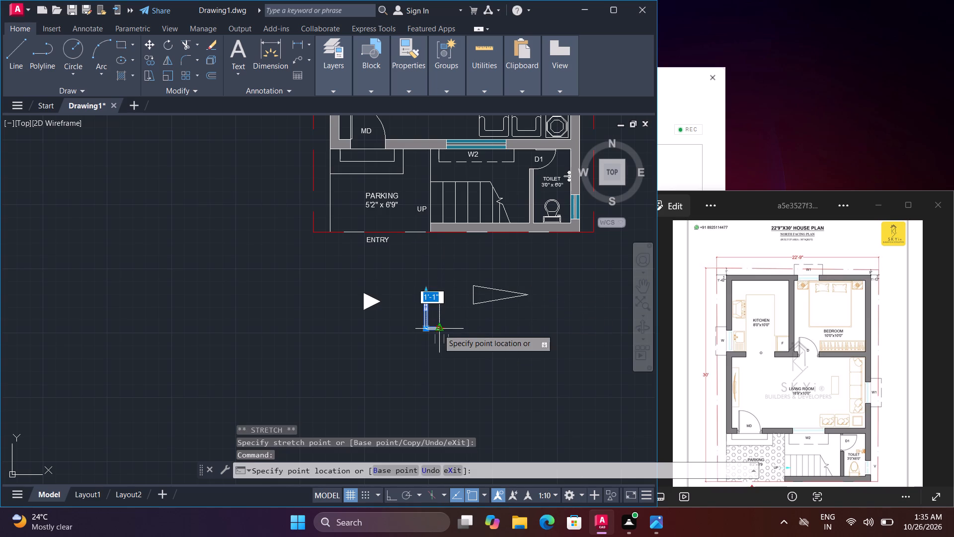
left_click(461, 332)
left_click(400, 344)
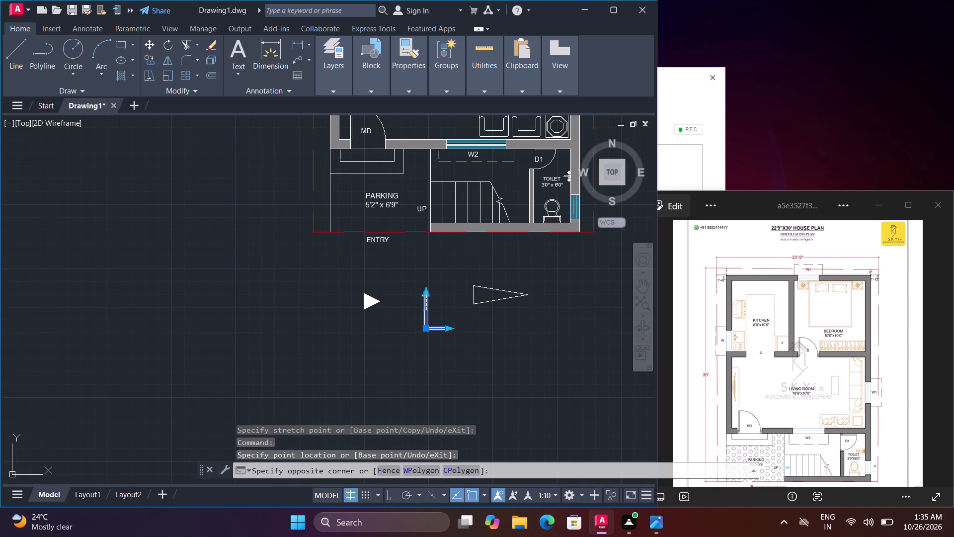
key("Escape")
Shift the solid triangle closer to the ENTRY label and rotate it together with the anchor rod so it points up at the plan.
left_click(371, 304)
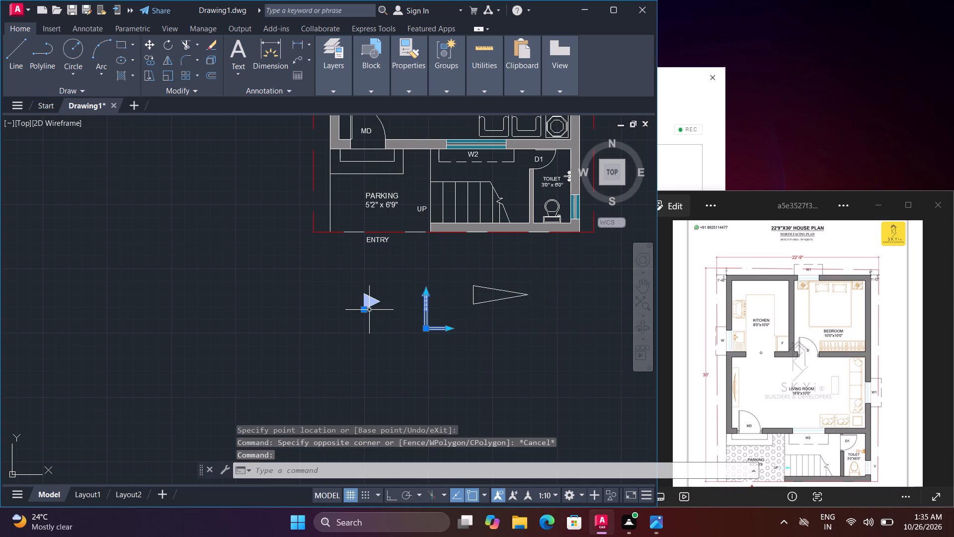
left_click(365, 308)
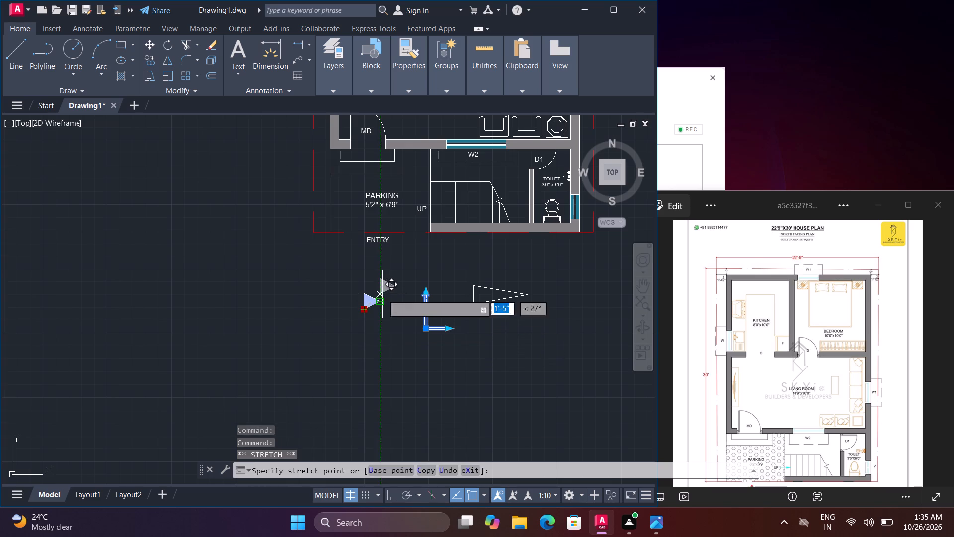
left_click(382, 293)
key("r")
type("O")
key("space")
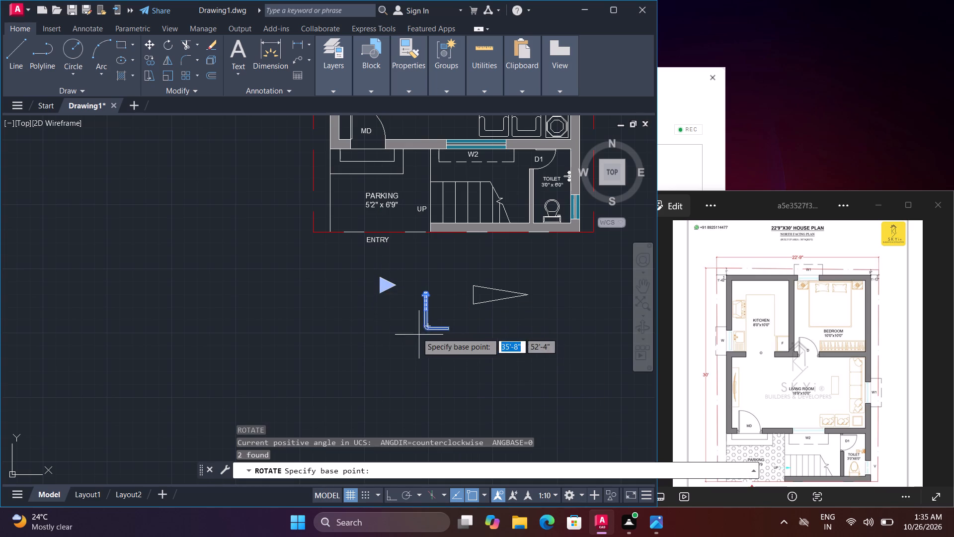
left_click(378, 294)
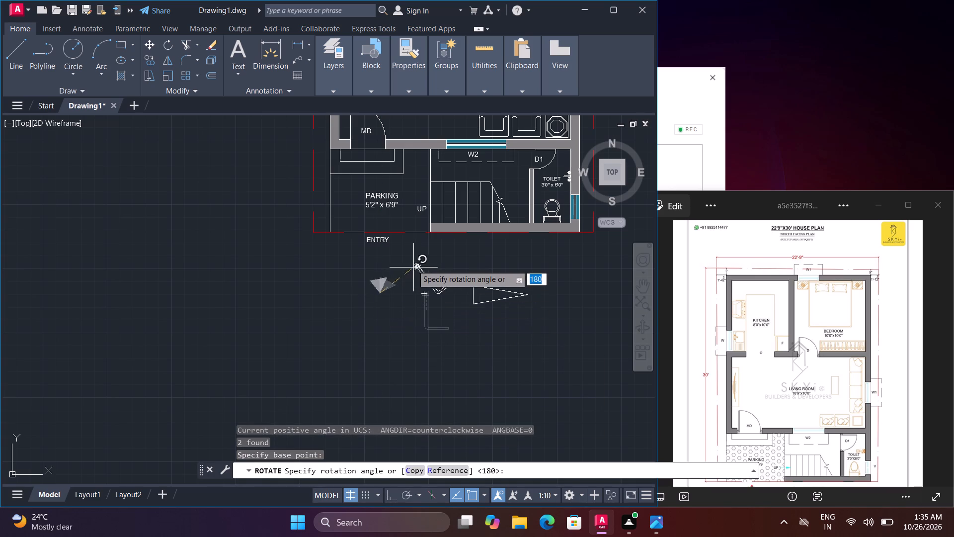
key("F8")
left_click(381, 271)
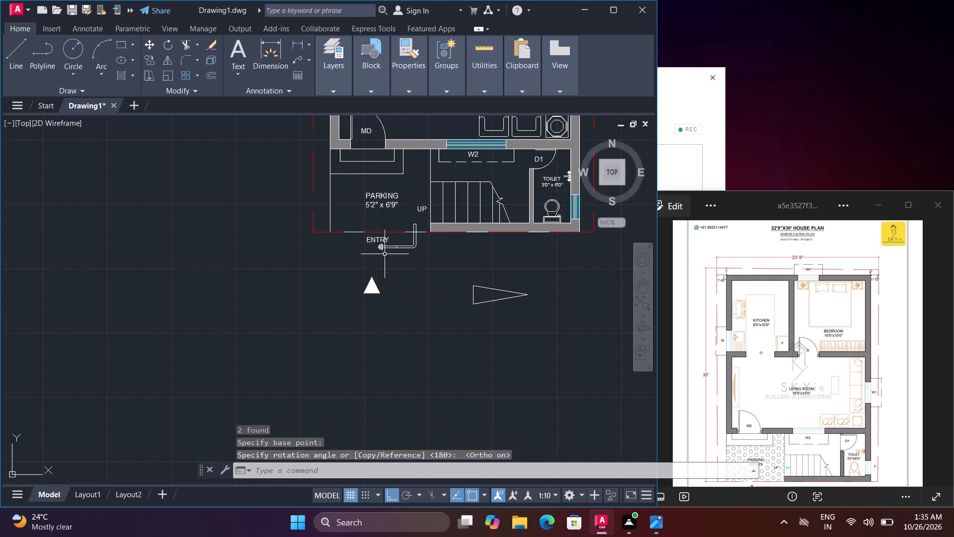
Move the anchor rod block about 7'-6" straight down, away from the ENTRY label.
left_click(386, 248)
left_click(414, 248)
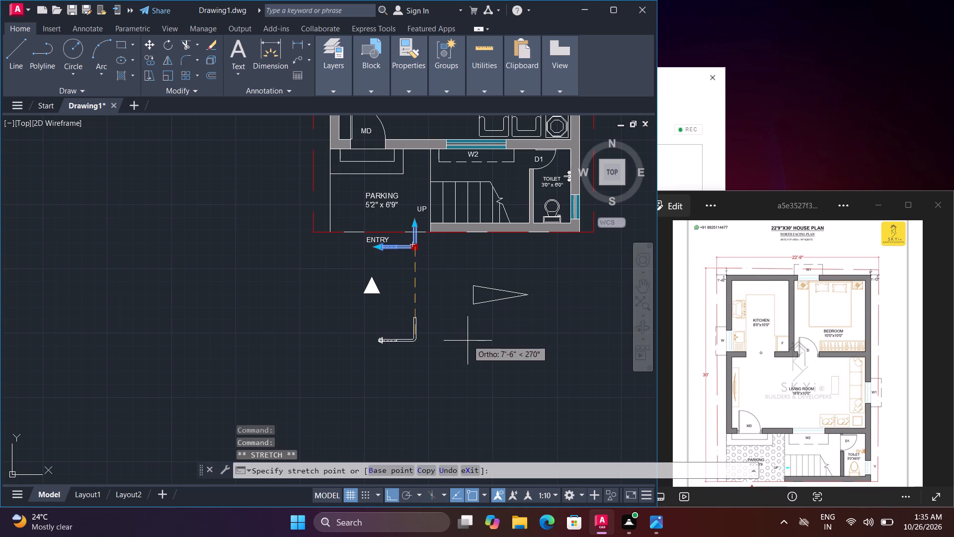
left_click(468, 341)
Move the ENTRY label, together with the anchor rod, straight down to make room below the parking boundary line.
scroll(373, 300, "up", 1)
middle_click_drag(388, 254, 424, 310)
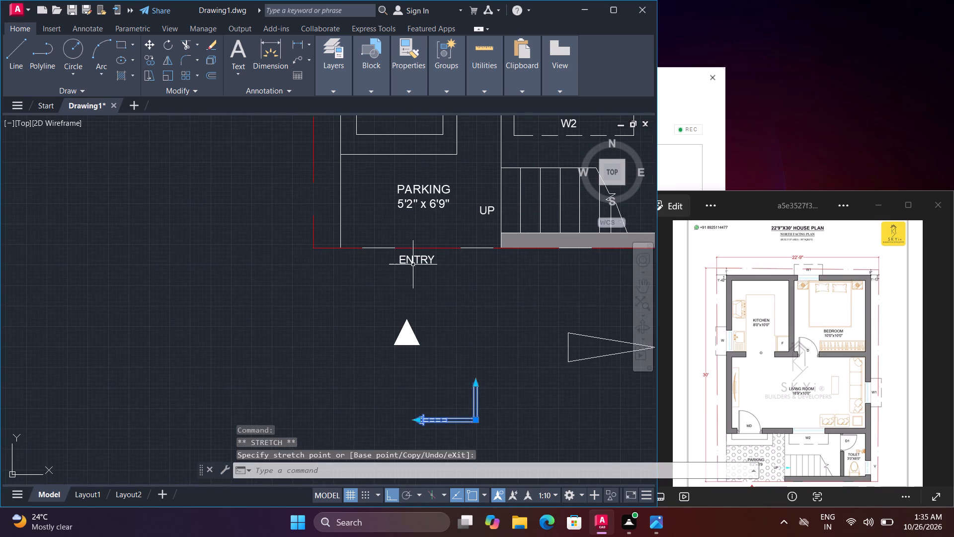
left_click(413, 264)
type("M")
key("space")
left_click(415, 265)
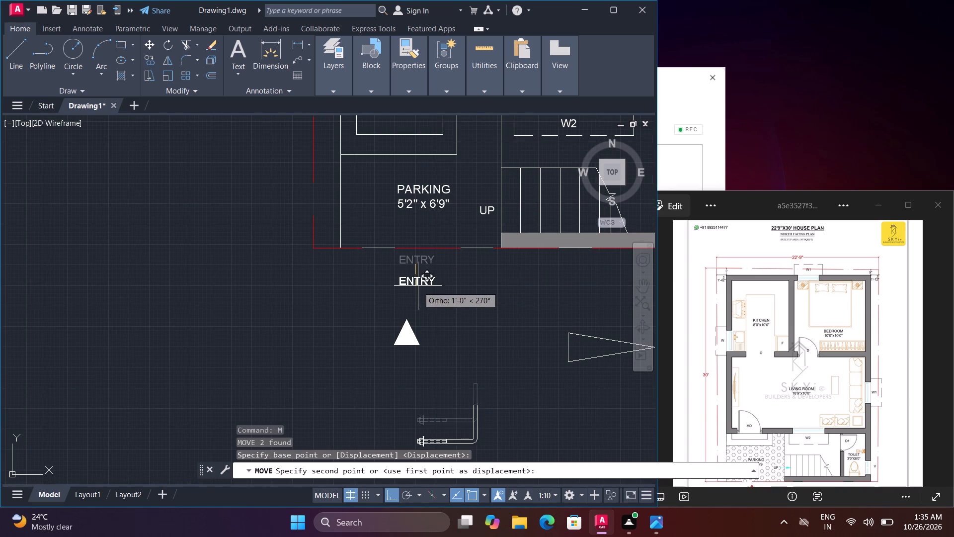
left_click(421, 301)
key("Escape")
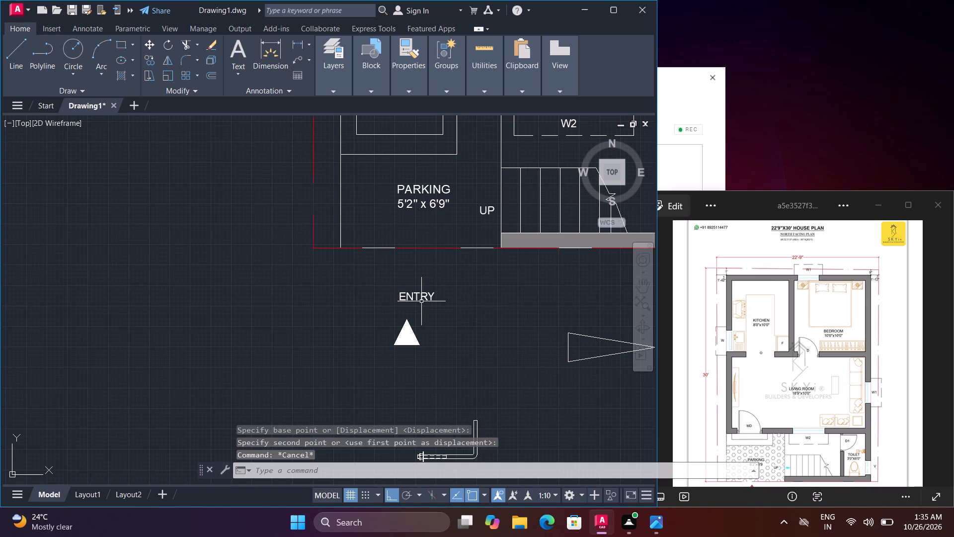
key("Escape")
key("Escape")
key("Escape")
Move the solid triangle straight up between the parking boundary line and the ENTRY label.
left_click(410, 336)
type("M")
key("space")
left_click(410, 336)
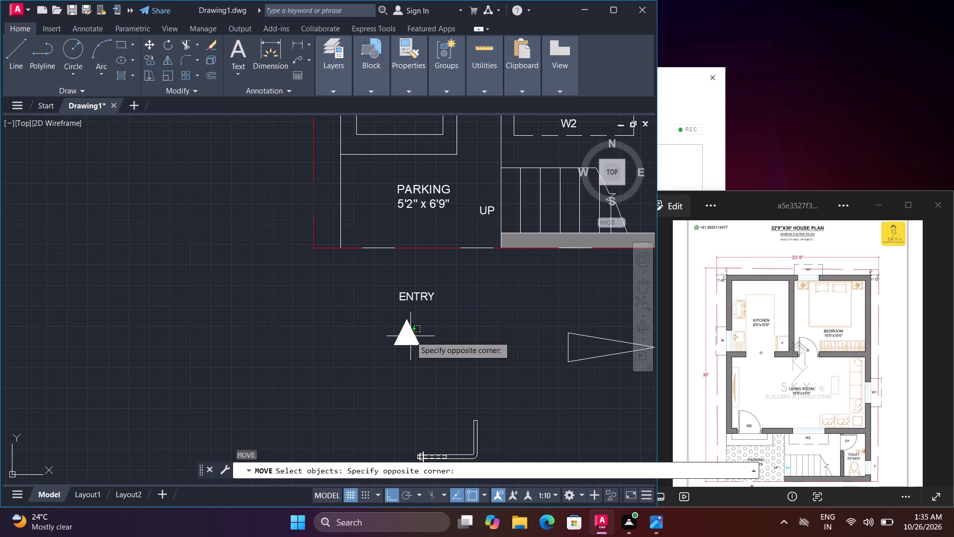
left_click(419, 345)
left_click(417, 344)
key("space")
left_click(419, 345)
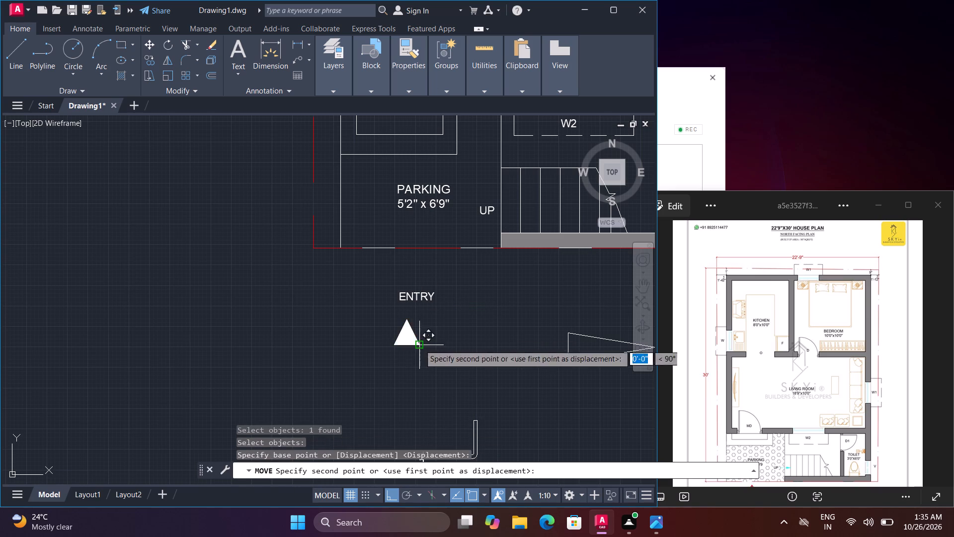
left_click(426, 277)
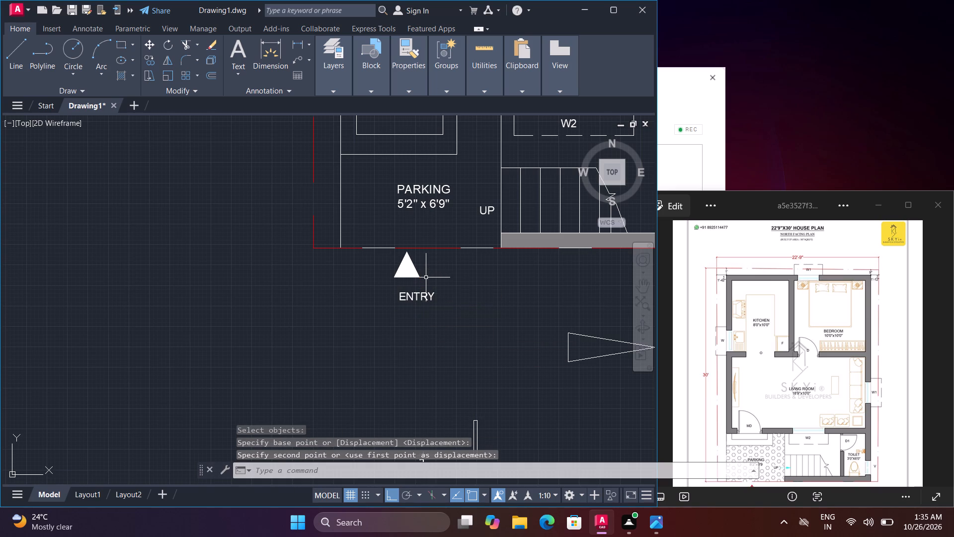
Scale up the solid entry triangle slightly, freehand, about its lower right corner.
type("SC")
key("space")
left_click(414, 275)
key("space")
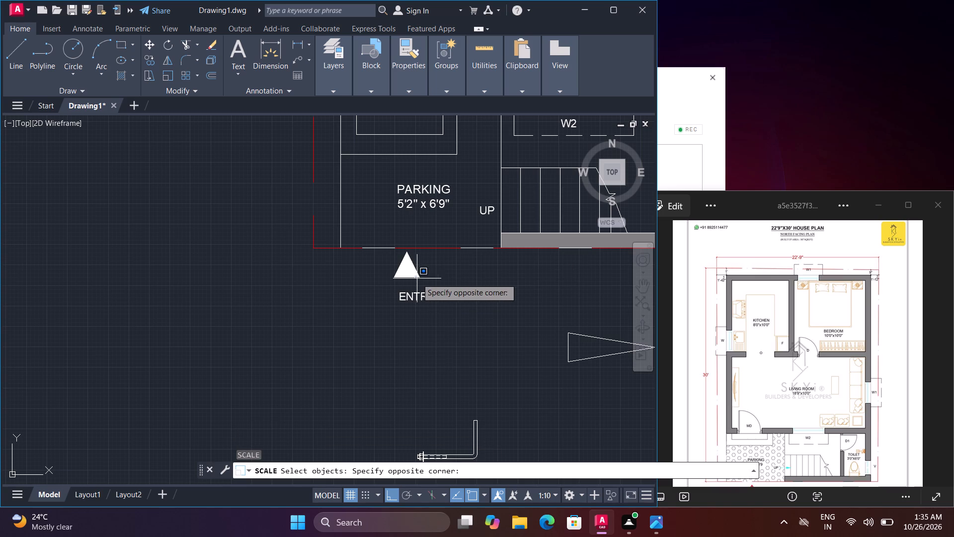
left_click(420, 277)
left_click(419, 276)
key("space")
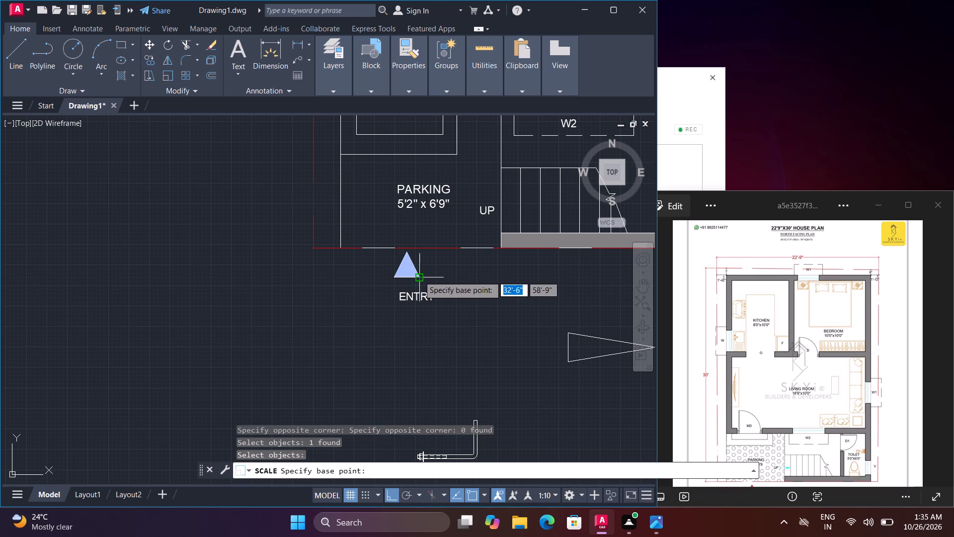
left_click(419, 276)
left_click(413, 268)
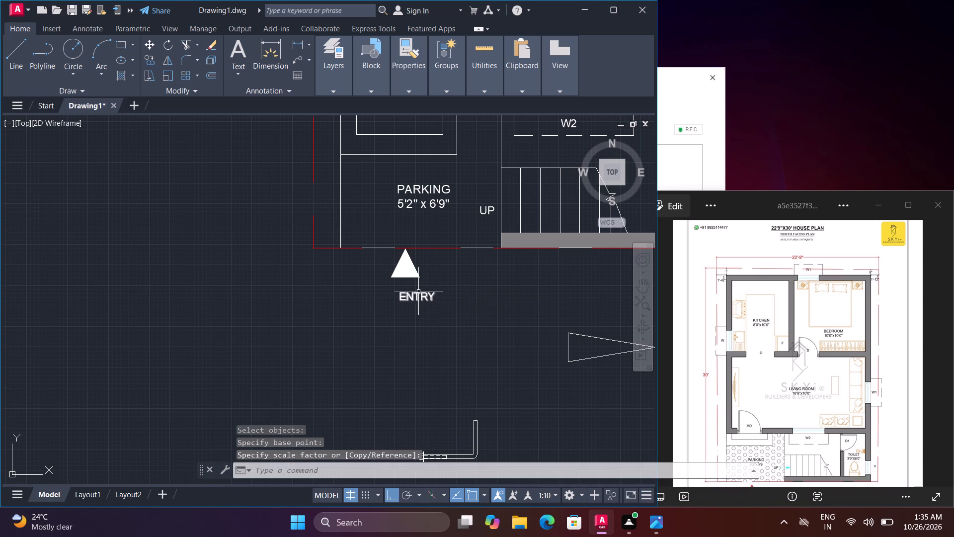
Scale the entry triangle again freehand about its lower right corner to fine-tune its size.
scroll(416, 278, "up", 1)
key("space")
left_click(414, 274)
key("space")
left_click(423, 281)
left_click(417, 272)
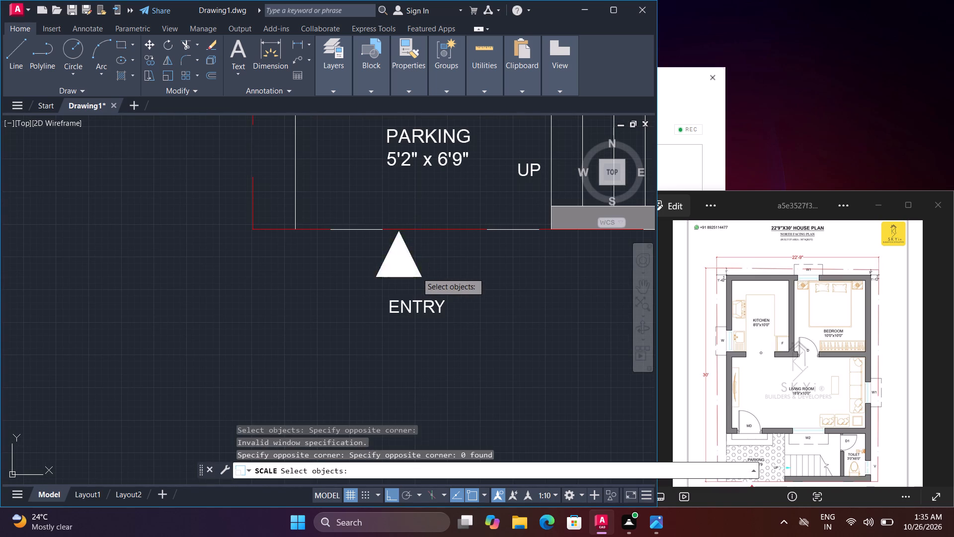
key("space")
left_click(424, 279)
scroll(417, 264, "up", 1)
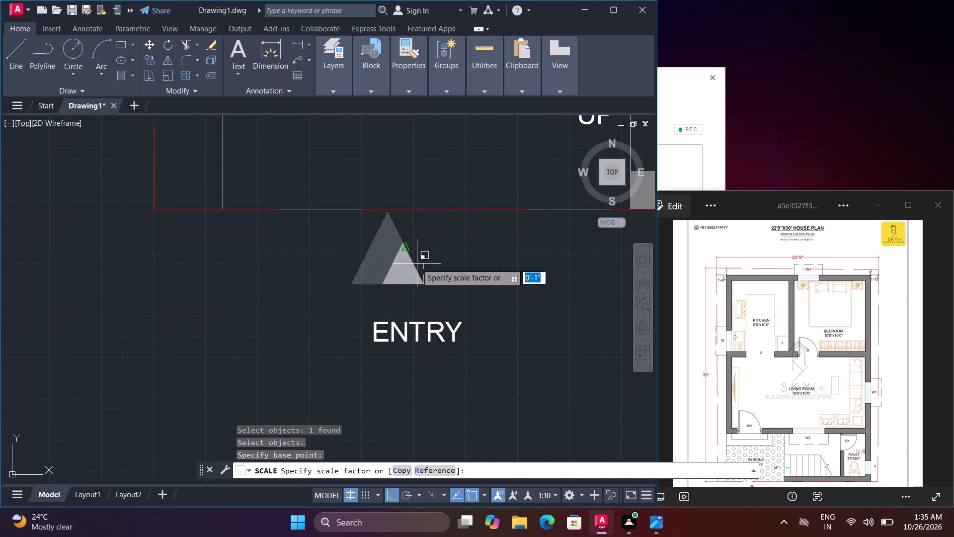
scroll(415, 270, "down", 1)
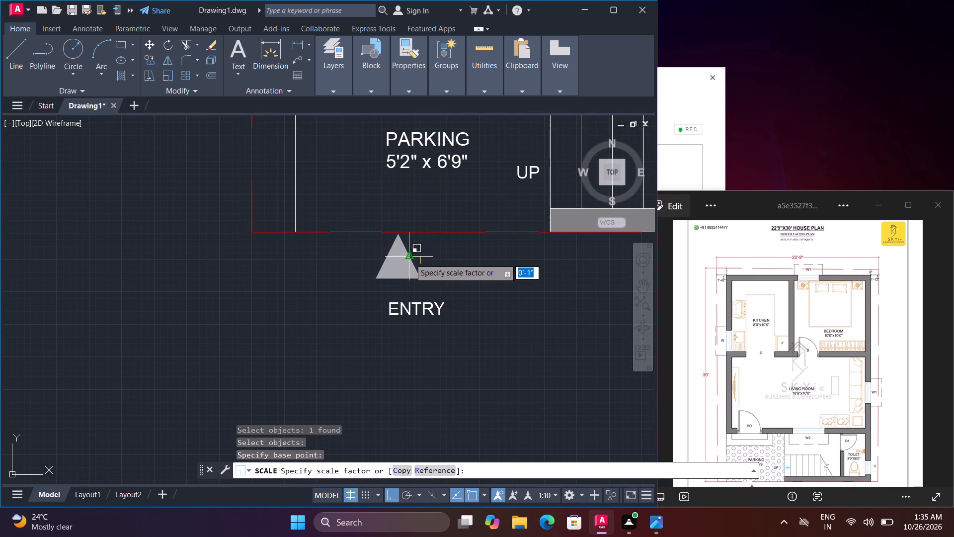
left_click(423, 257)
Scale down the entry triangle freehand about its lower left corner so it is smaller than the ENTRY label's width.
scroll(425, 268, "down", 1)
key("space")
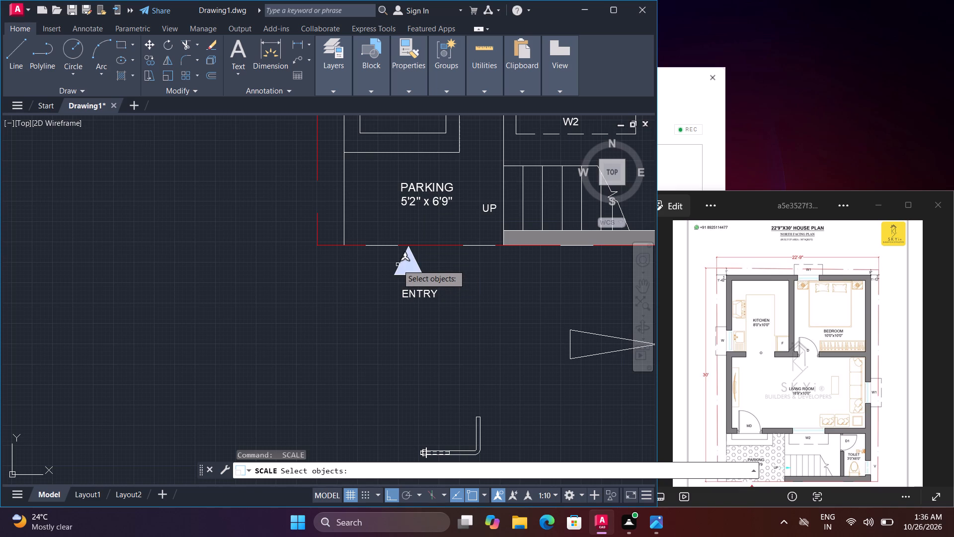
left_click(397, 265)
key("space")
left_click(392, 273)
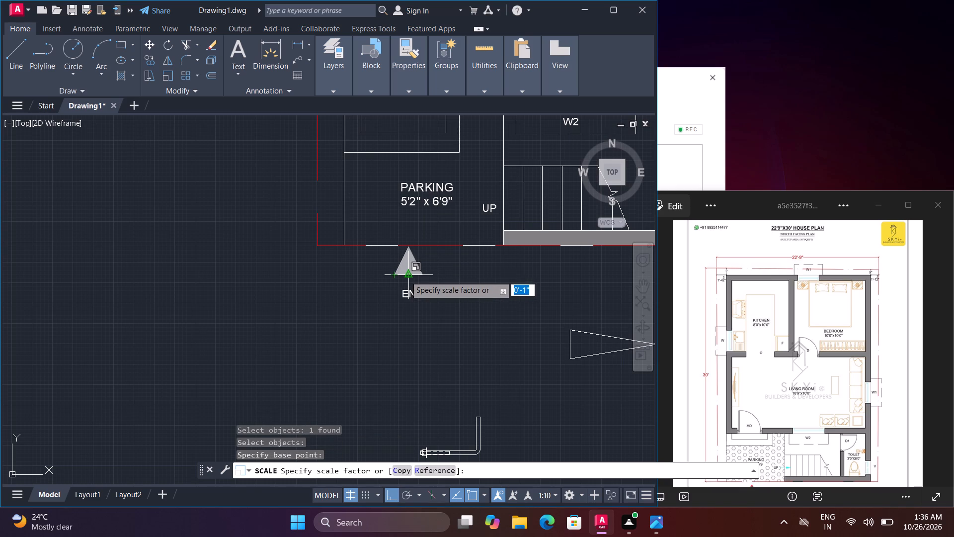
key("F8")
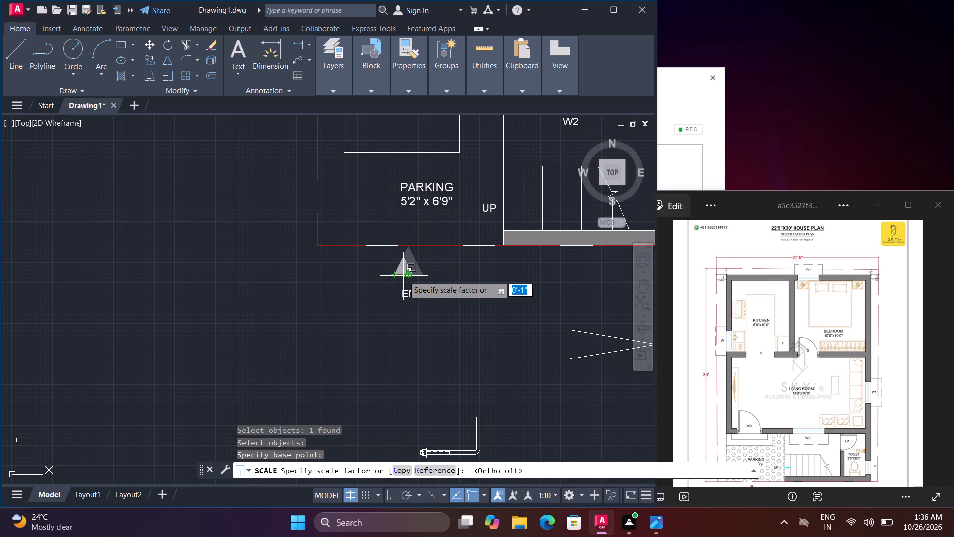
scroll(403, 277, "up", 2)
left_click(403, 277)
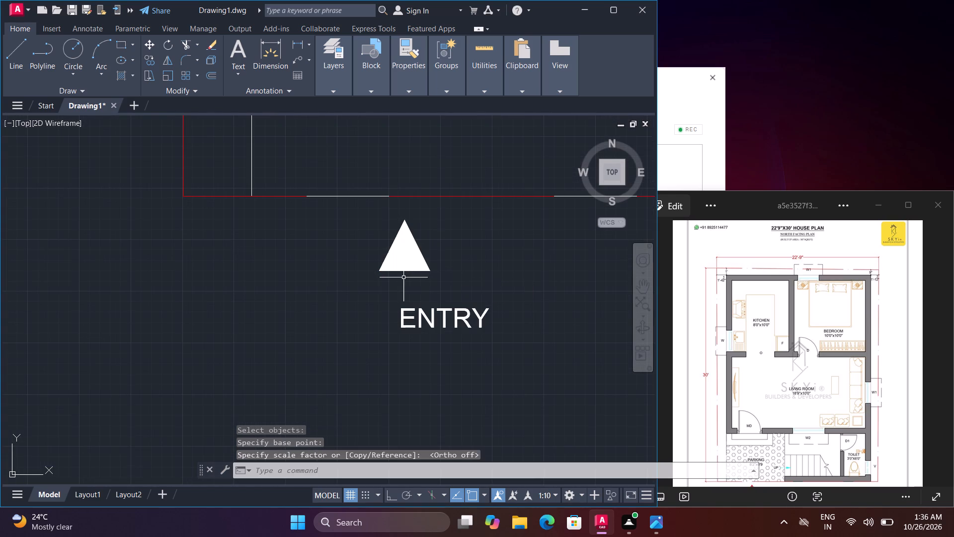
Move the entry triangle to centre it above the ENTRY label with its tip near the boundary line.
scroll(409, 268, "down", 4)
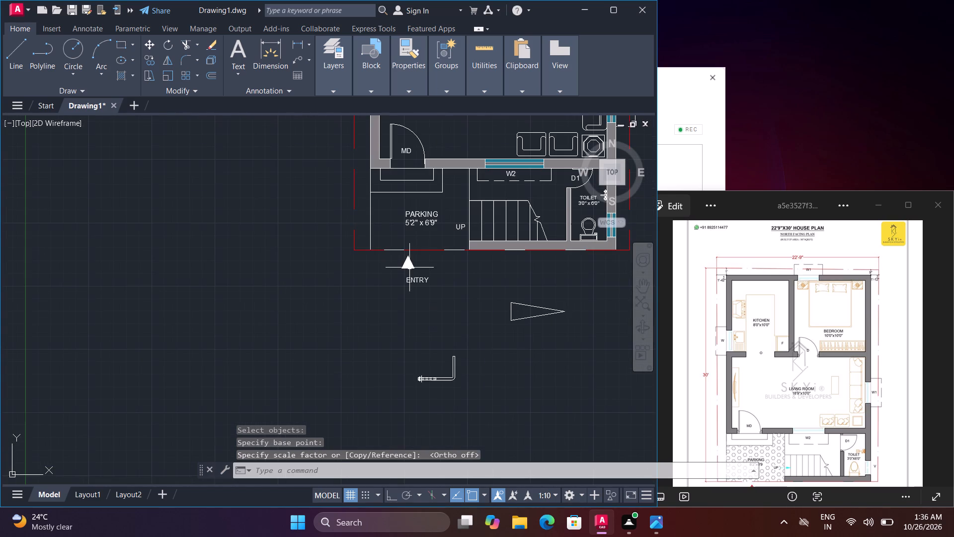
scroll(409, 268, "up", 2)
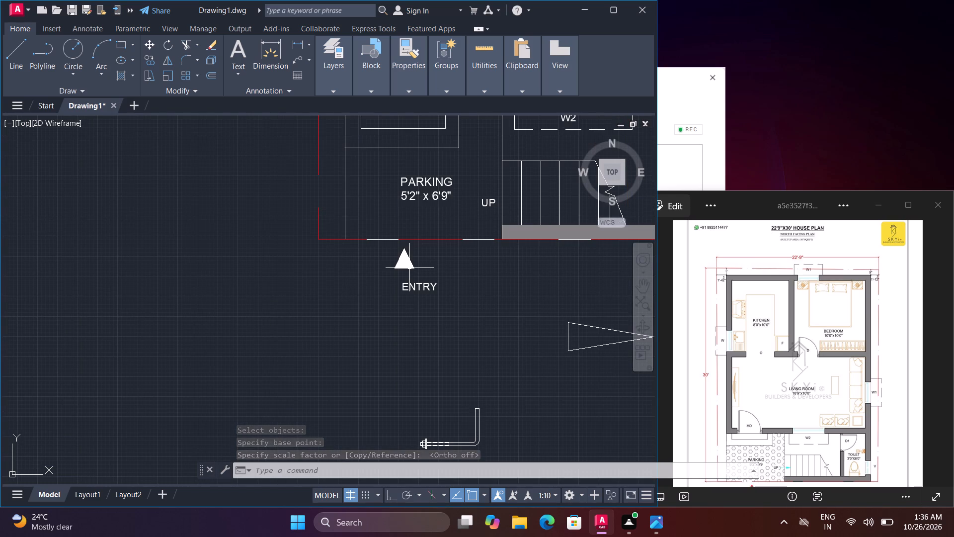
left_click(409, 268)
type("M")
key("space")
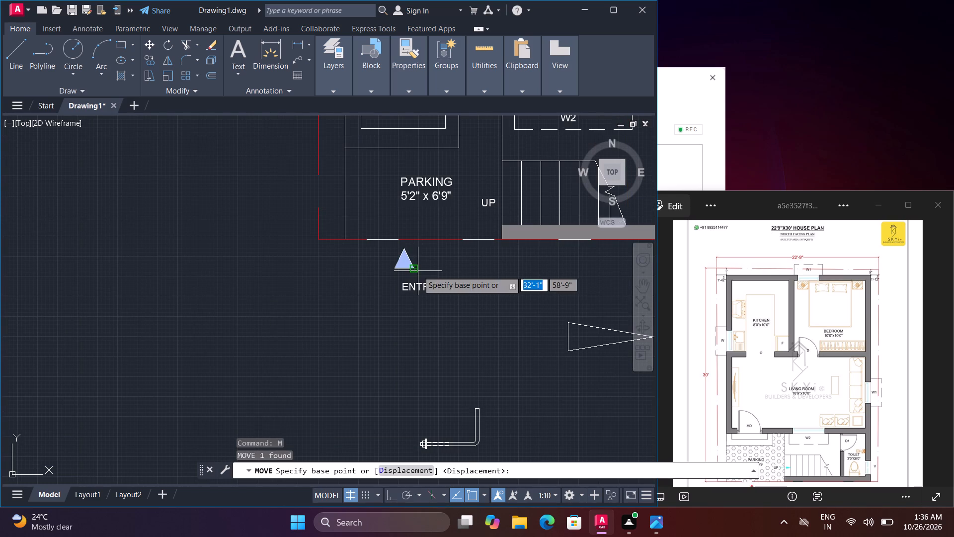
left_click(416, 269)
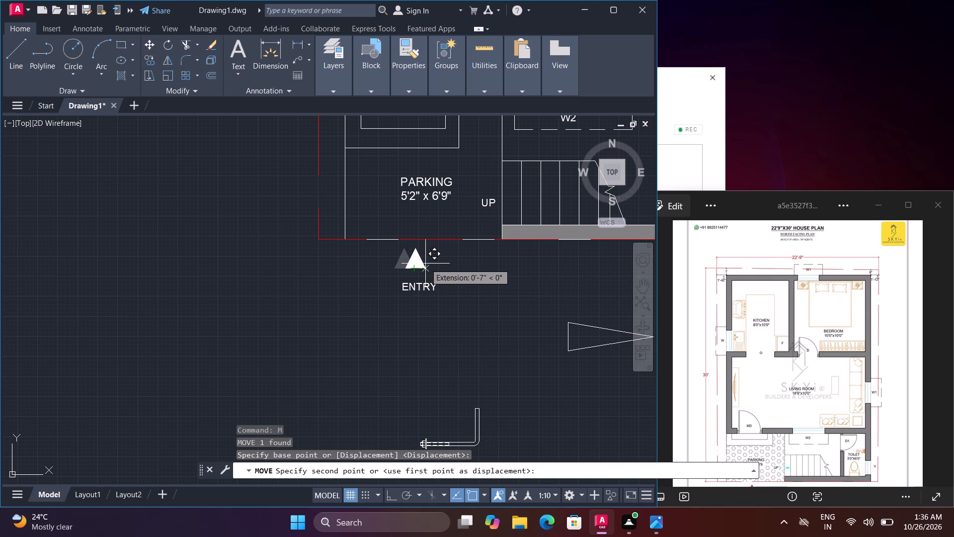
key("F8")
key("F8")
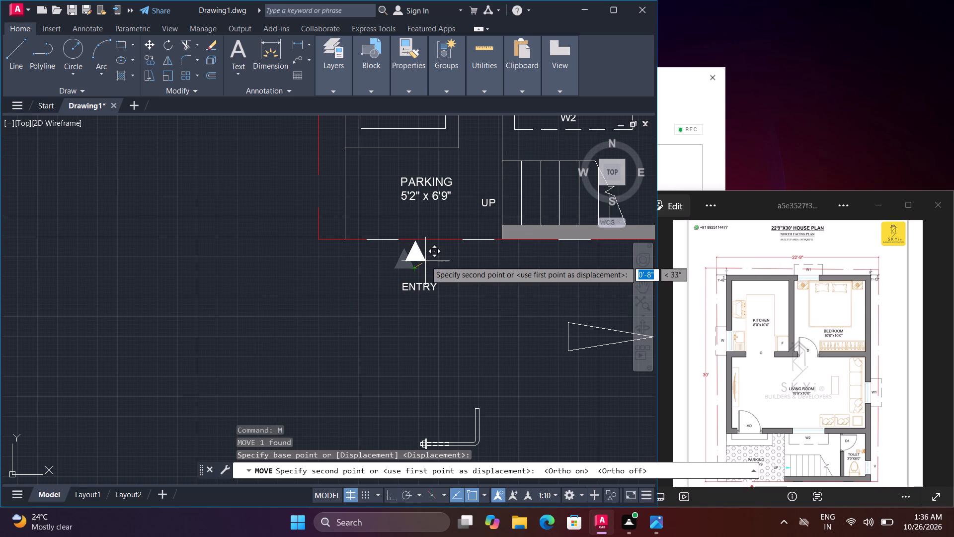
left_click(425, 261)
Move the ENTRY label up so it sits centred just below the entry triangle.
left_click(426, 285)
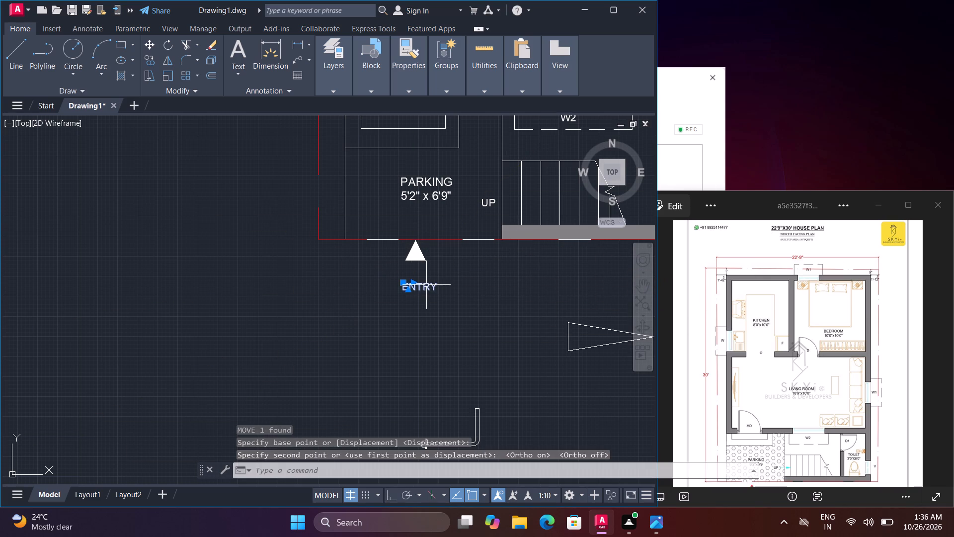
type("M")
key("space")
left_click(426, 285)
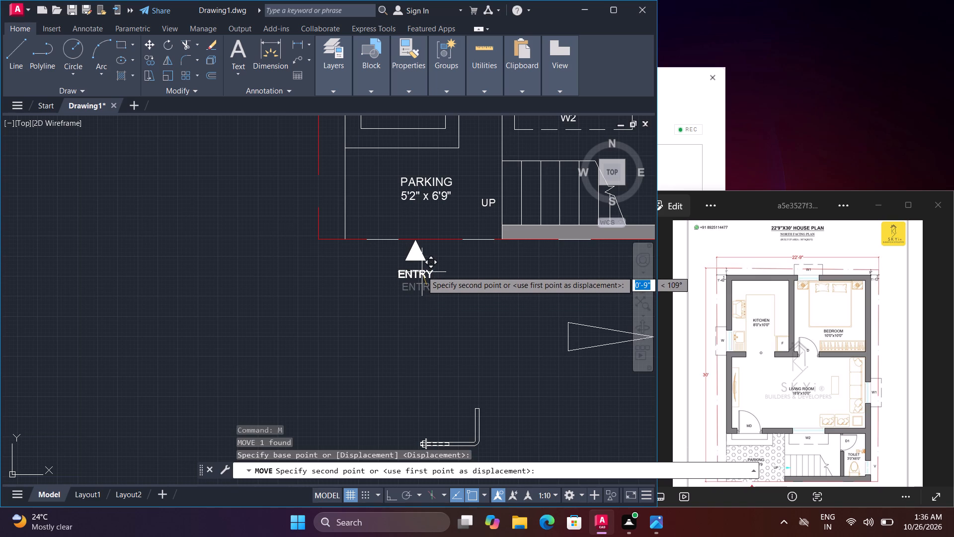
left_click(422, 270)
Delete the leftover anchor bolt block and the outlined trial triangle below the plan.
scroll(433, 283, "down", 2)
middle_click_drag(456, 302, 432, 315)
scroll(438, 299, "up", 2)
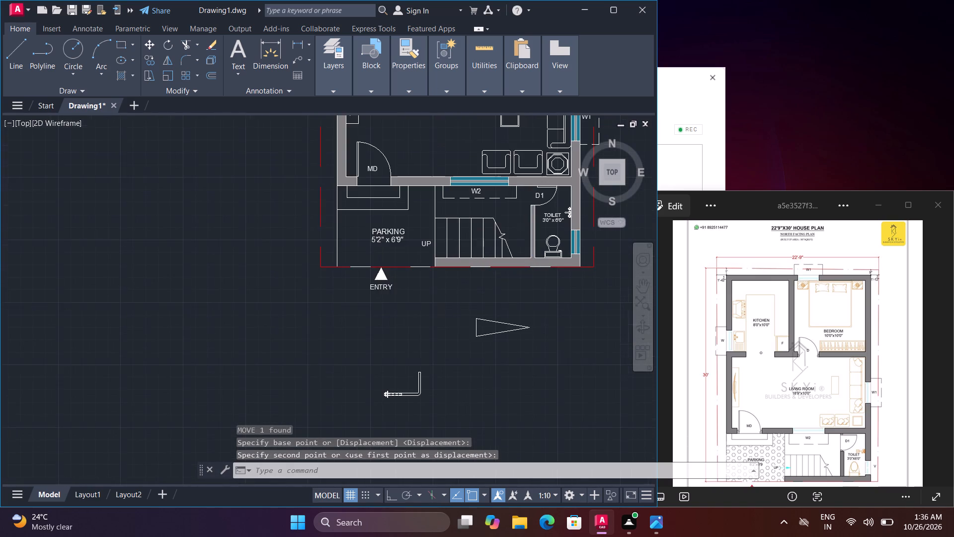
scroll(442, 303, "down", 2)
scroll(430, 358, "up", 2)
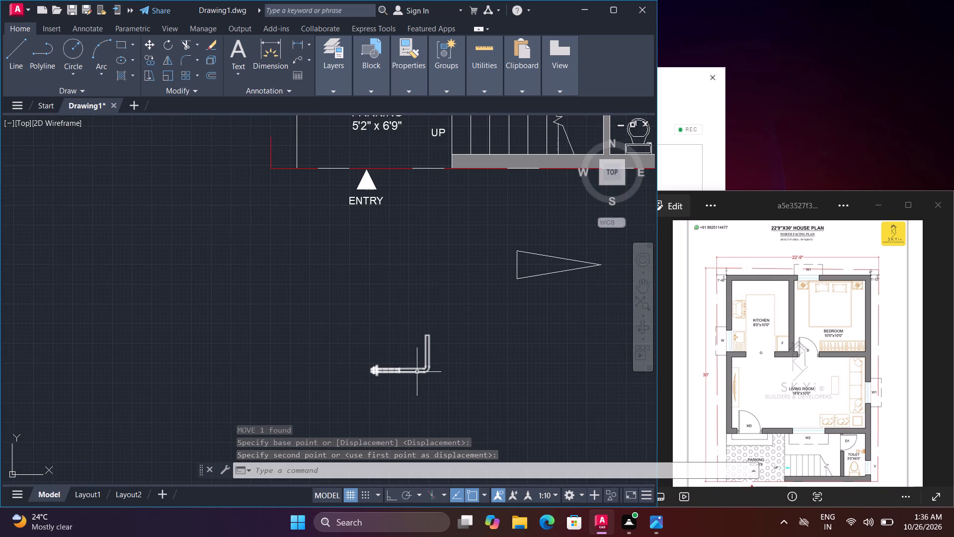
scroll(413, 372, "up", 3)
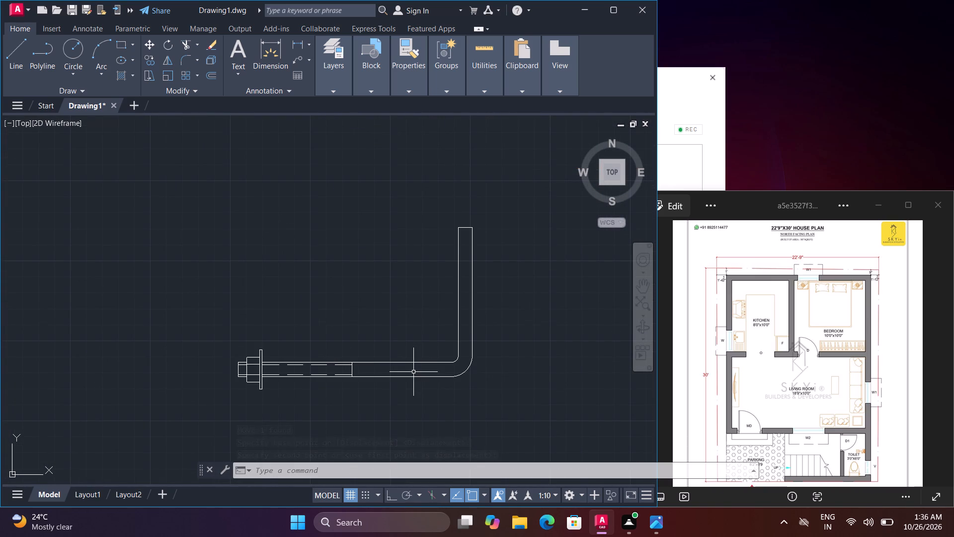
scroll(417, 373, "up", 1)
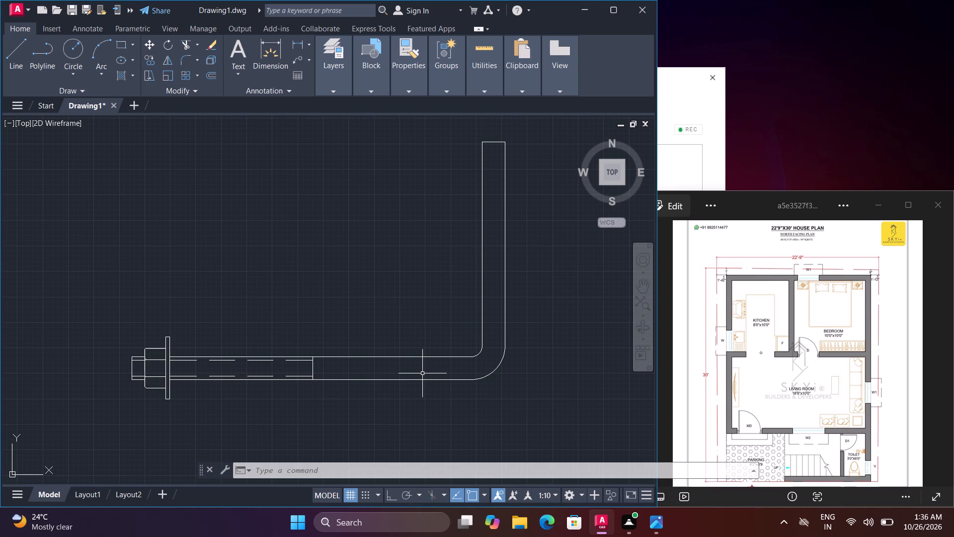
scroll(422, 373, "down", 3)
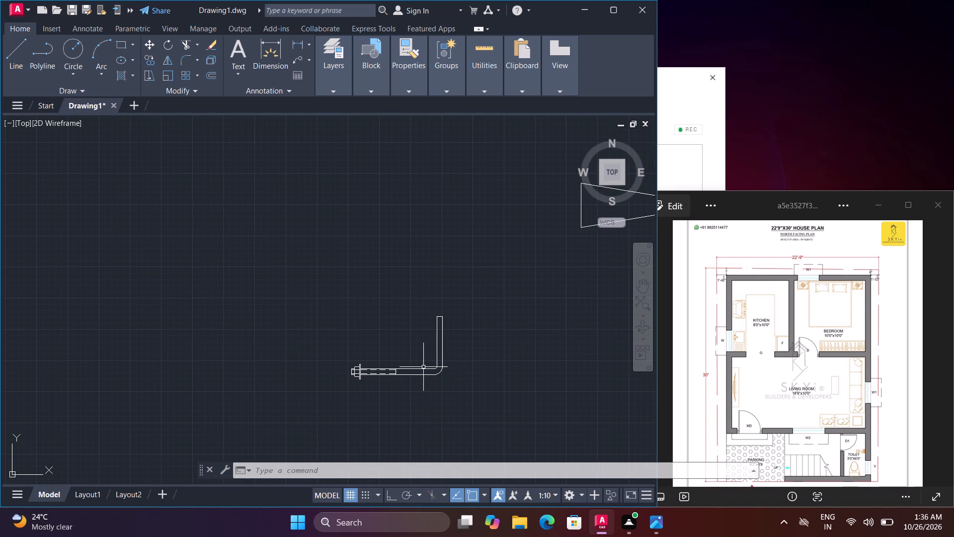
left_click(424, 367)
scroll(440, 354, "down", 4)
left_click(483, 316)
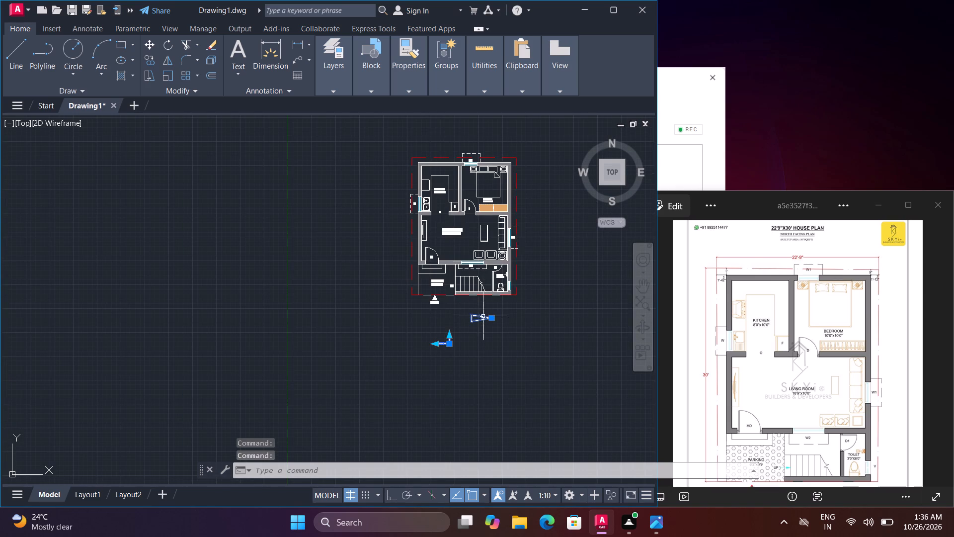
key("Delete")
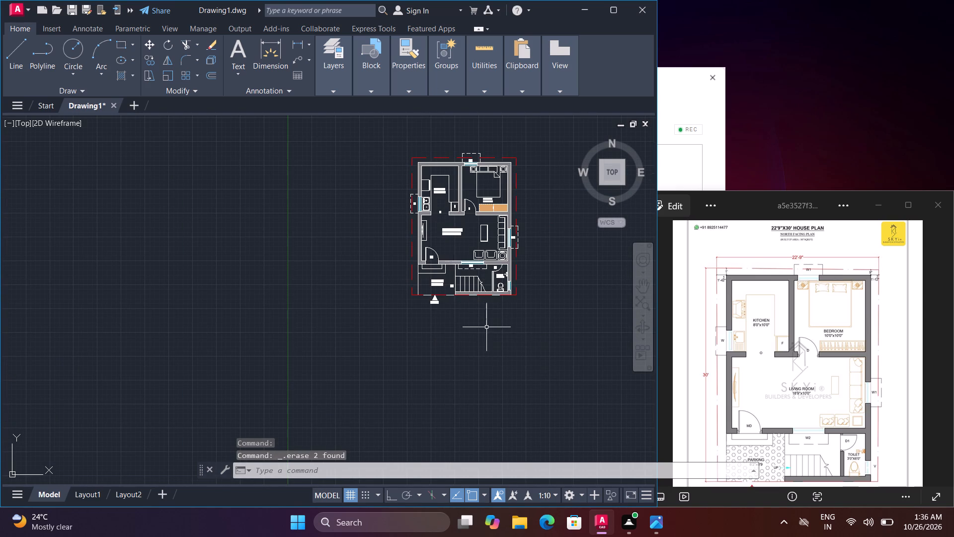
Add linear dimensions for the red boundary's overall width above the plan and its overall depth beside the outer bedroom wall.
middle_click_drag(496, 339, 516, 379)
left_click(295, 45)
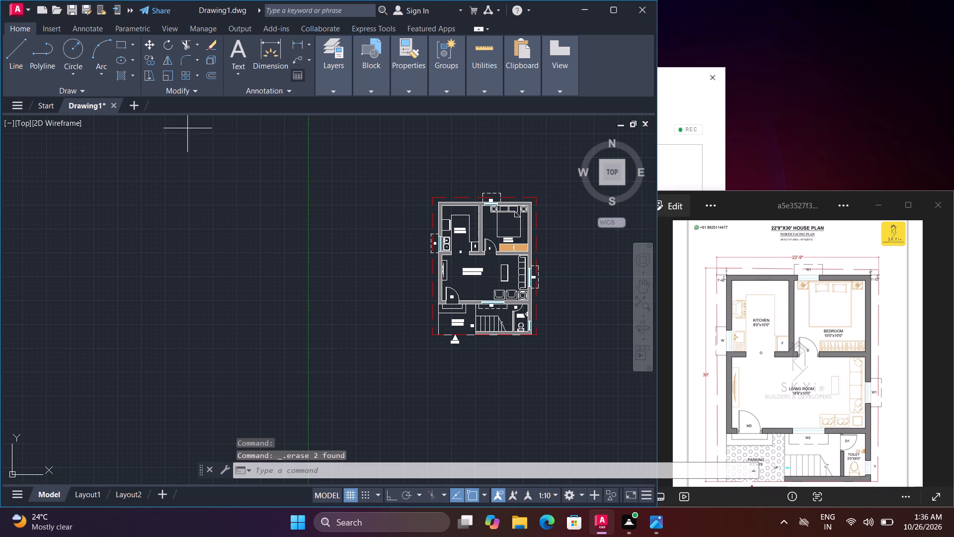
left_click(435, 199)
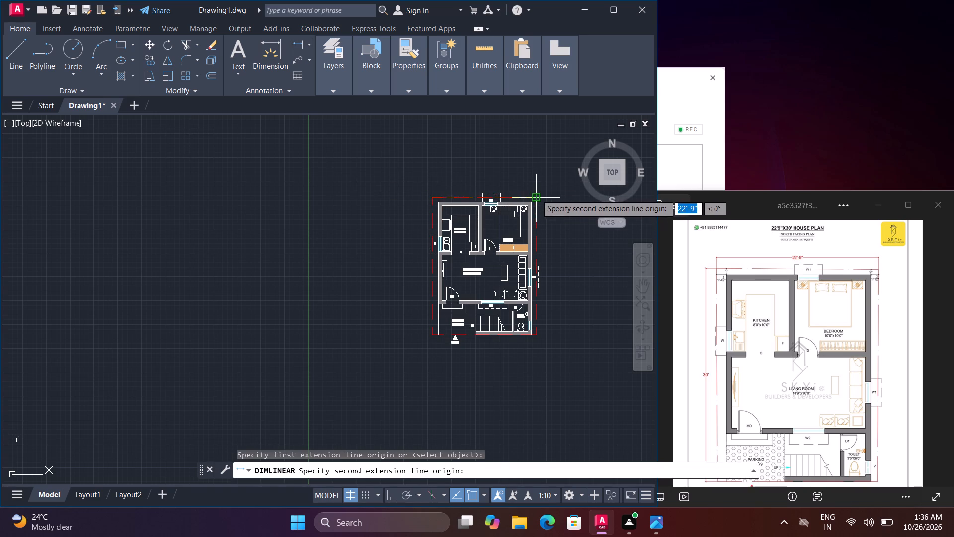
left_click(536, 196)
left_click(529, 181)
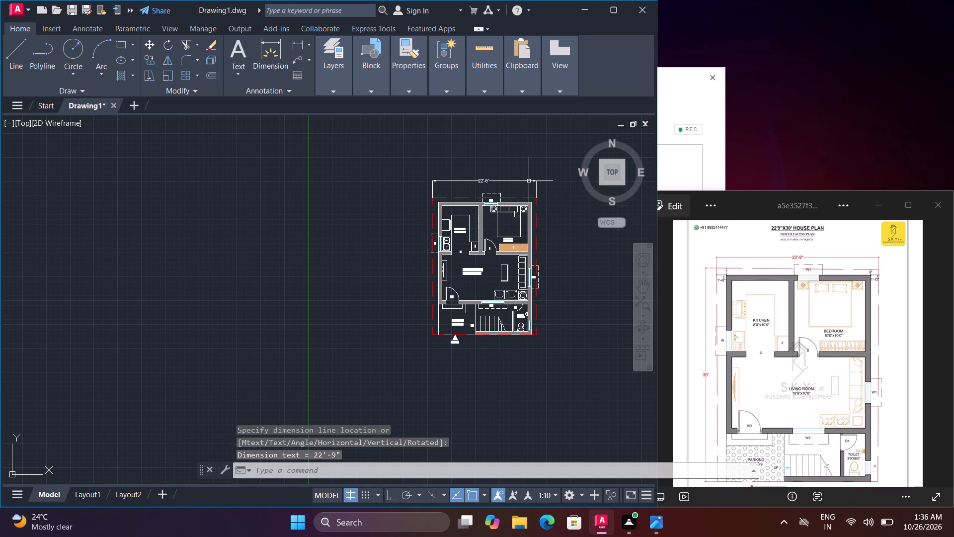
key("space")
left_click(540, 201)
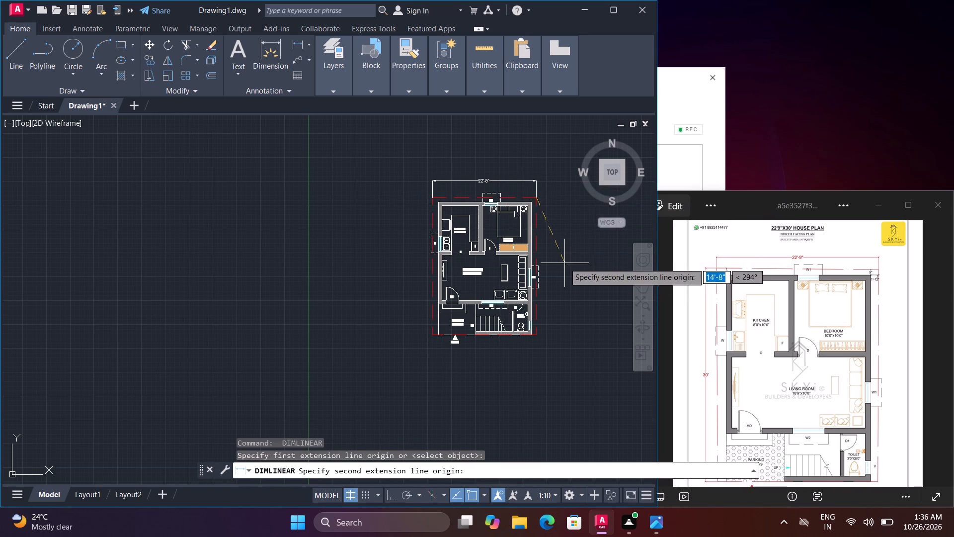
left_click(536, 334)
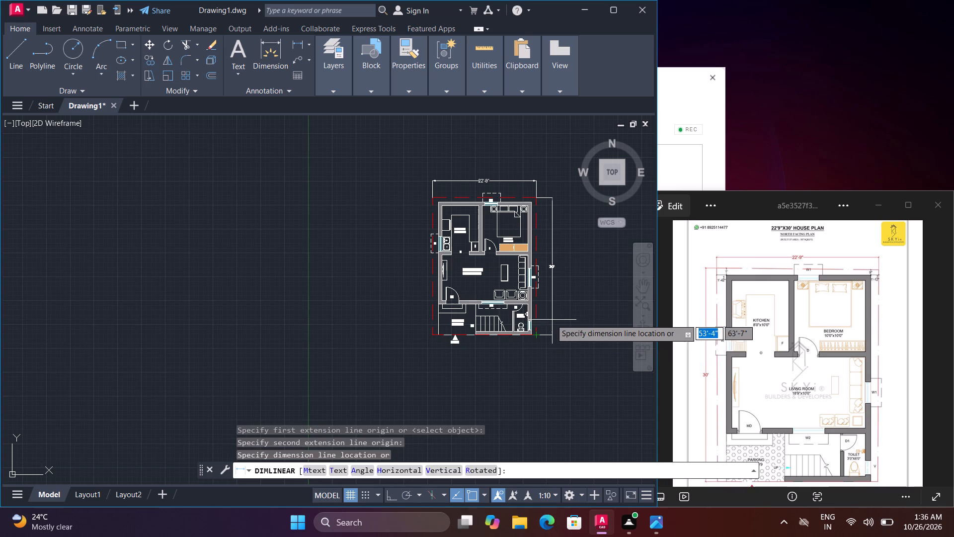
left_click(549, 318)
Fill the thin outer ring of the octagonal lamp on the bedside table nearest the kitchen with the RED solid hatch.
scroll(456, 167, "up", 3)
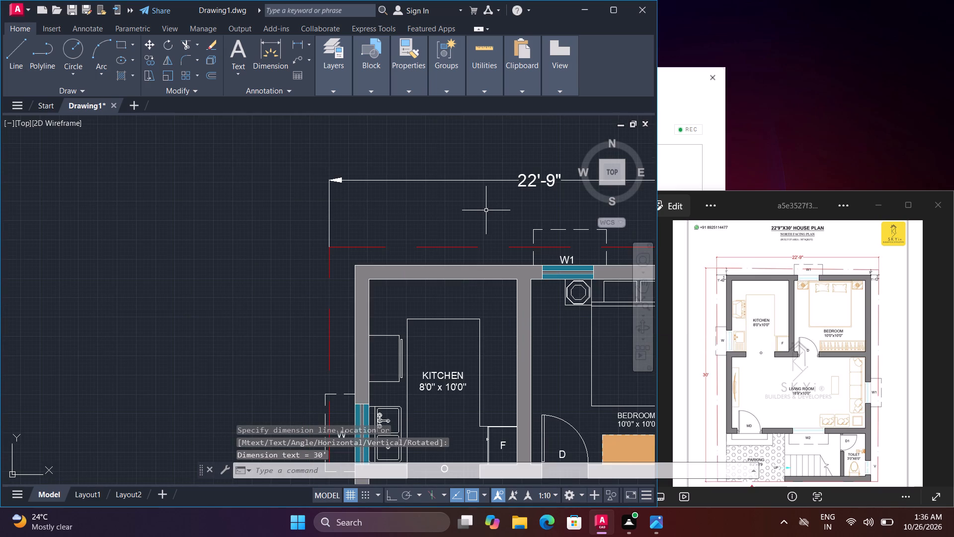
scroll(486, 210, "down", 2)
scroll(794, 254, "up", 7)
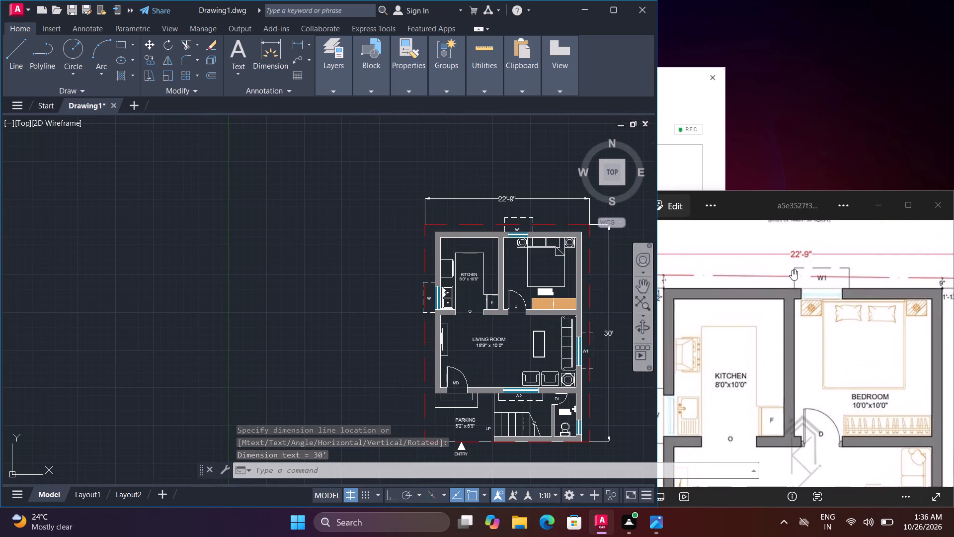
scroll(851, 341, "down", 2)
scroll(876, 388, "down", 2)
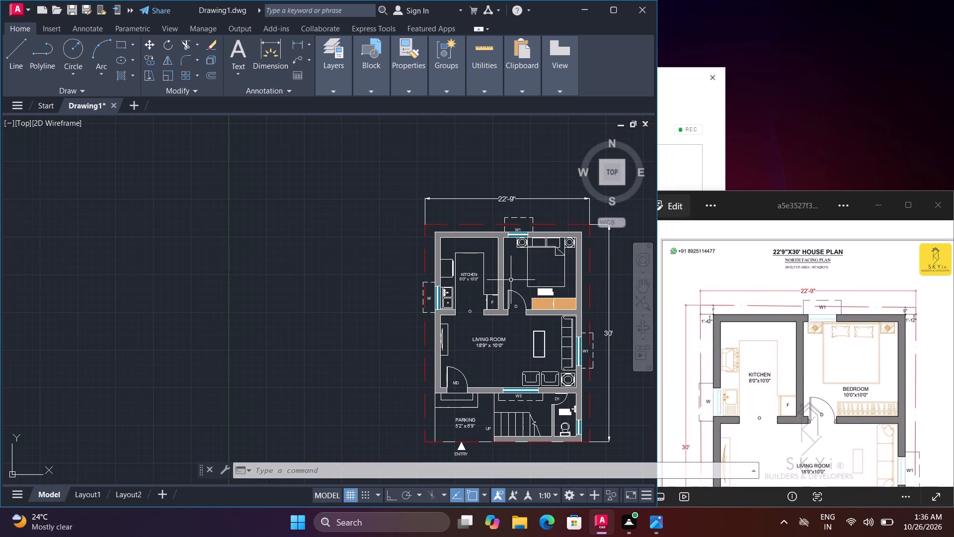
key("ctrl+3")
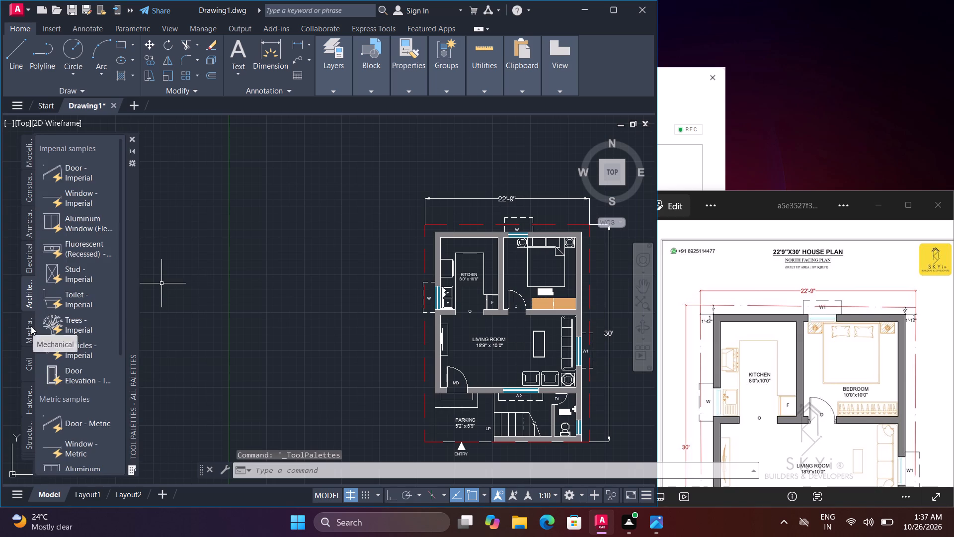
left_click(29, 398)
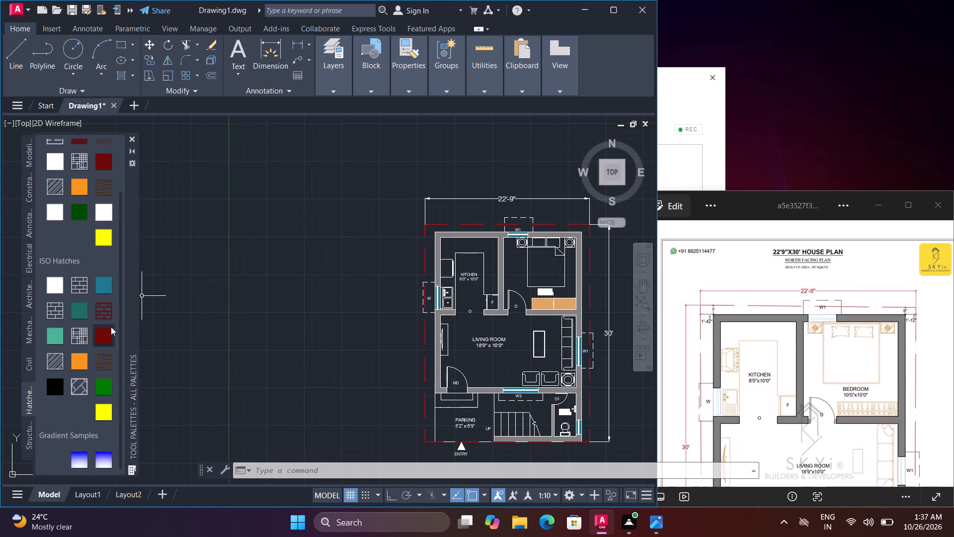
left_click(83, 209)
scroll(514, 252, "up", 4)
middle_click_drag(452, 294, 440, 302)
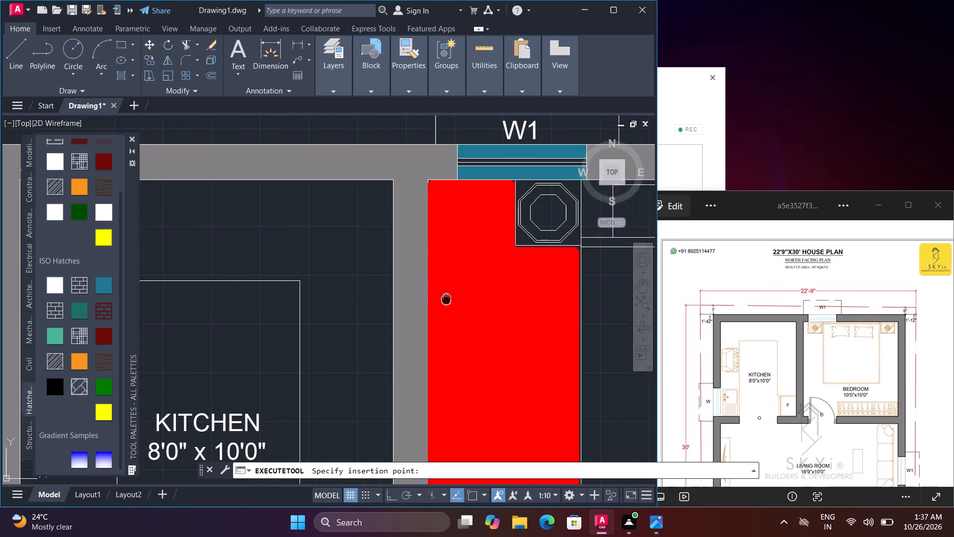
middle_click_drag(440, 302, 379, 363)
scroll(451, 325, "down", 2)
scroll(470, 302, "up", 2)
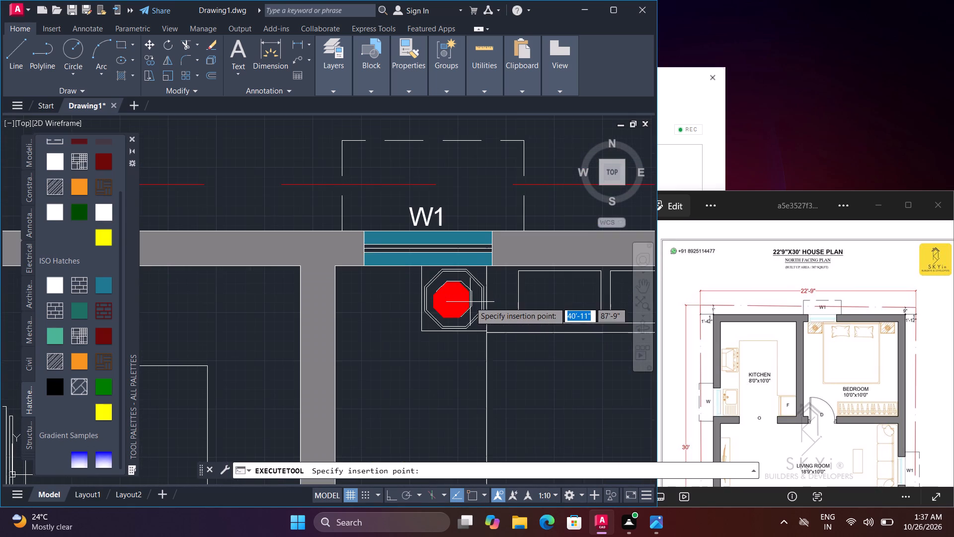
left_click(476, 311)
scroll(494, 316, "down", 1)
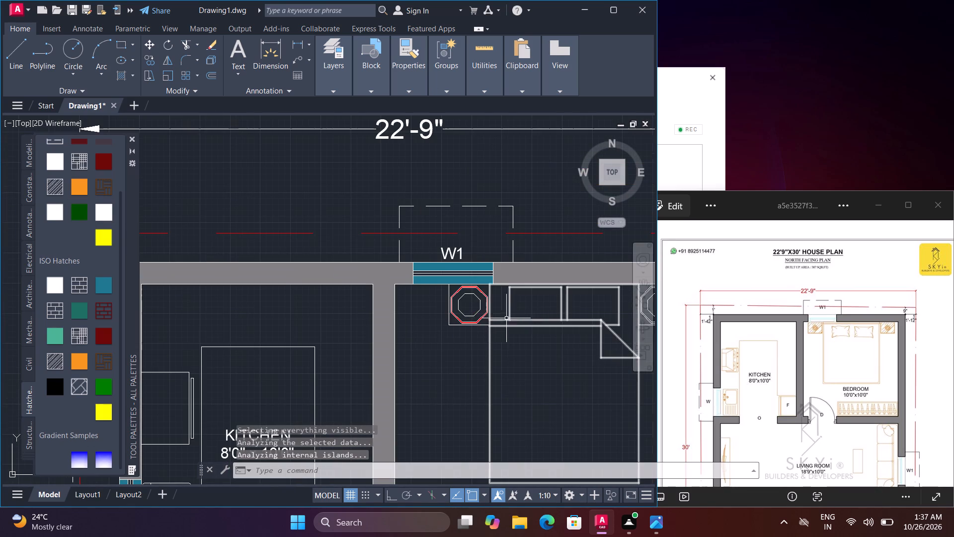
key("space")
left_click(483, 315)
Fill the wide octagonal ring of both bedside lamps with the same red solid hatch.
scroll(500, 330, "down", 1)
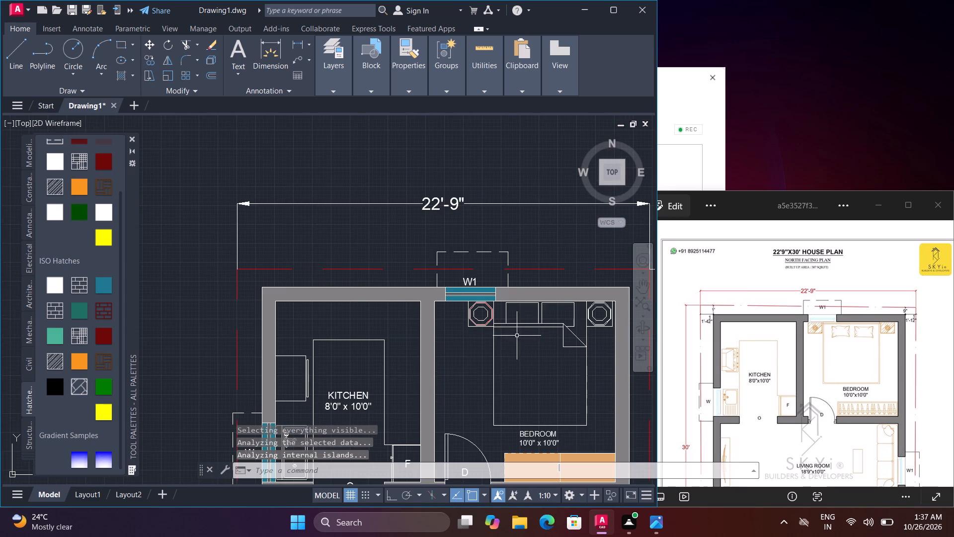
middle_click_drag(409, 309, 348, 294)
scroll(416, 309, "up", 1)
key("space")
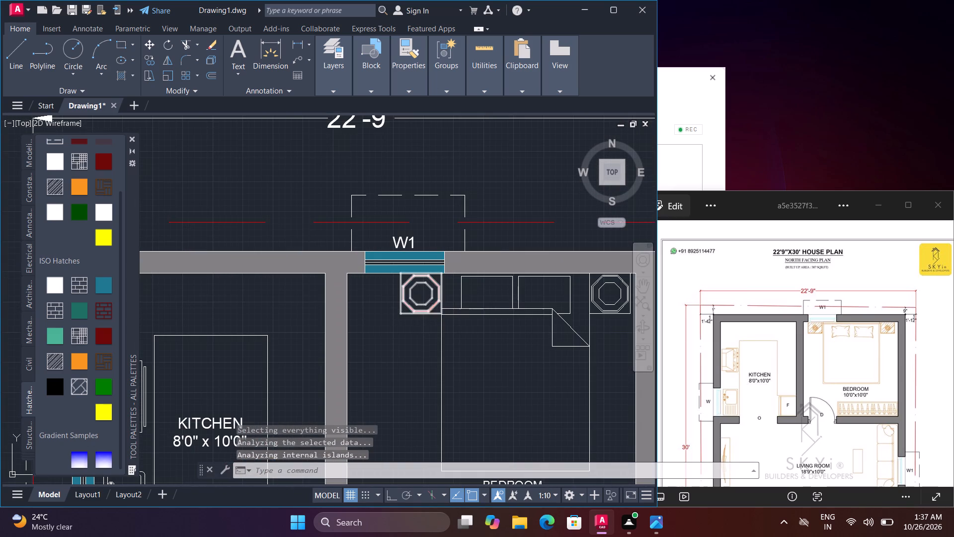
left_click(422, 308)
key("space")
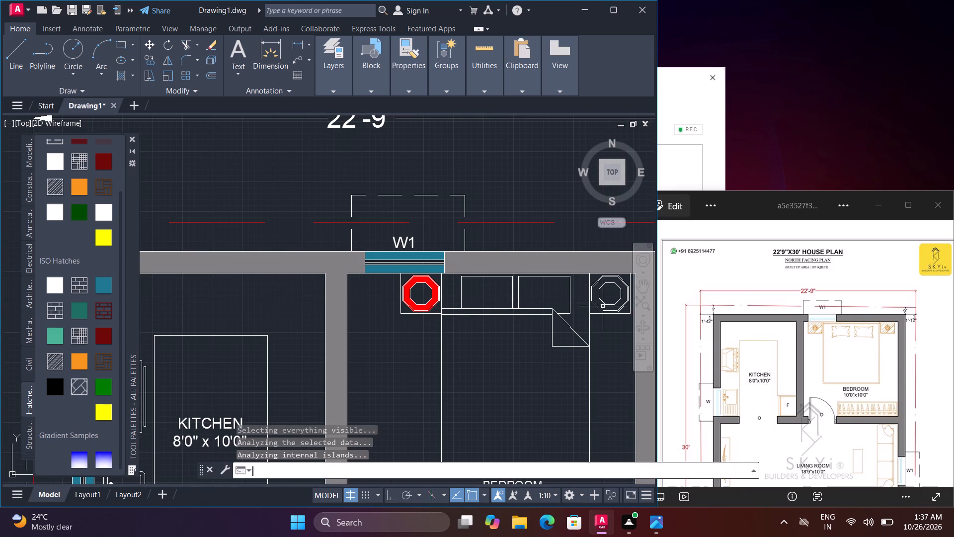
left_click(604, 306)
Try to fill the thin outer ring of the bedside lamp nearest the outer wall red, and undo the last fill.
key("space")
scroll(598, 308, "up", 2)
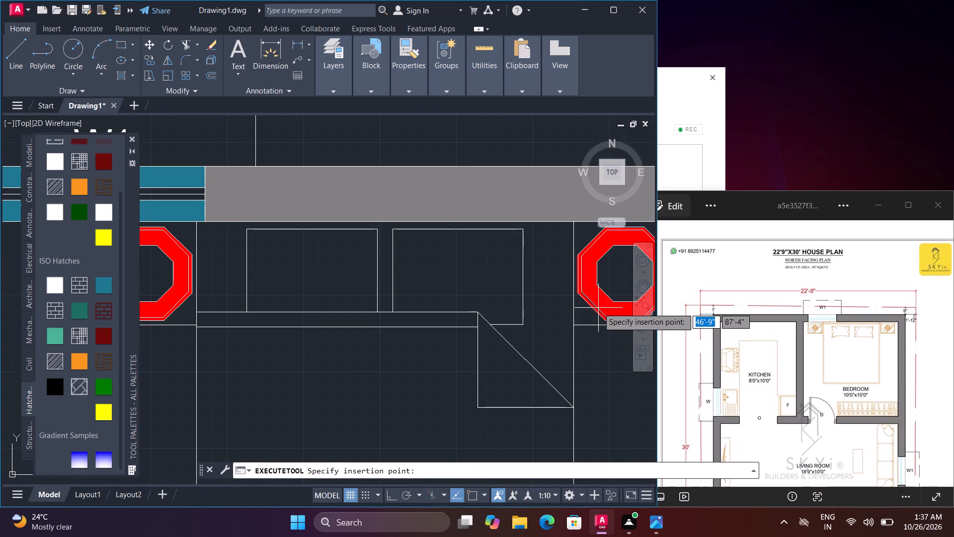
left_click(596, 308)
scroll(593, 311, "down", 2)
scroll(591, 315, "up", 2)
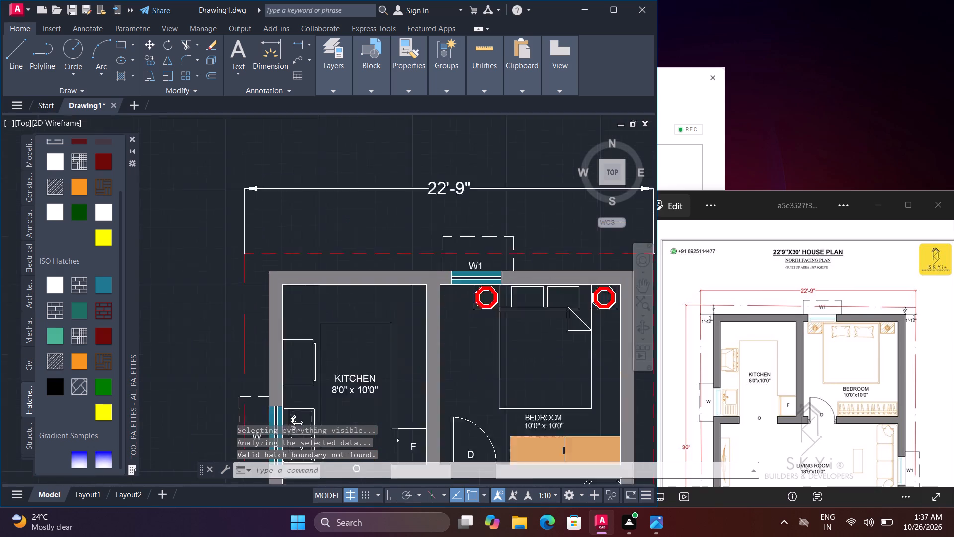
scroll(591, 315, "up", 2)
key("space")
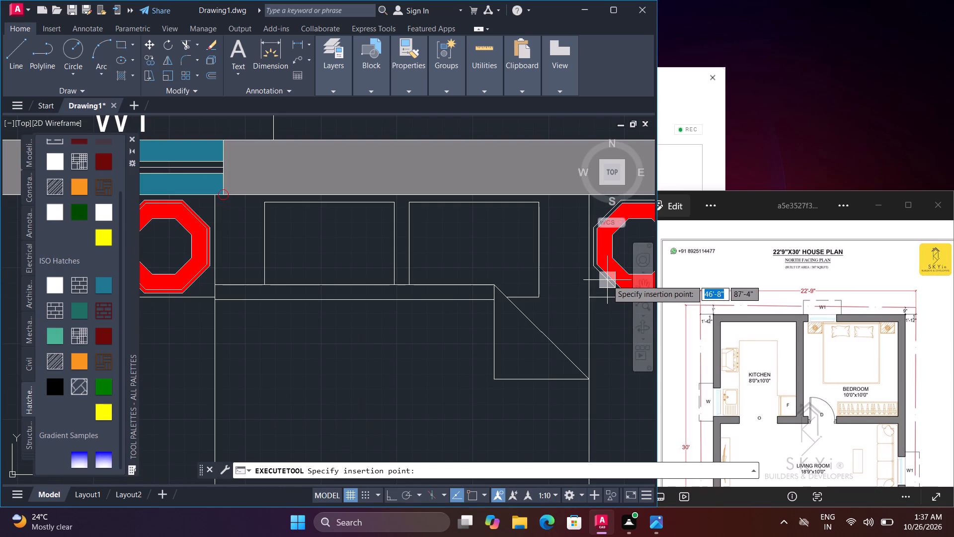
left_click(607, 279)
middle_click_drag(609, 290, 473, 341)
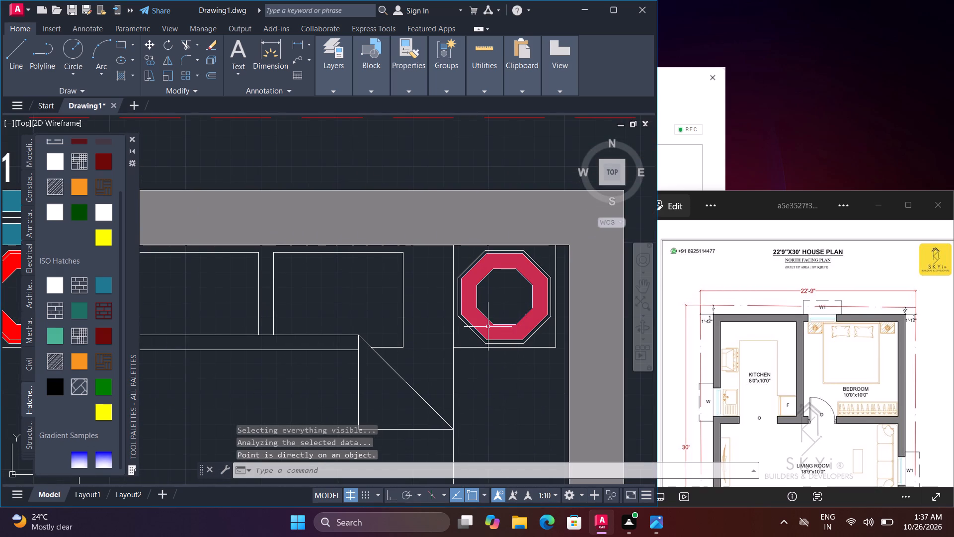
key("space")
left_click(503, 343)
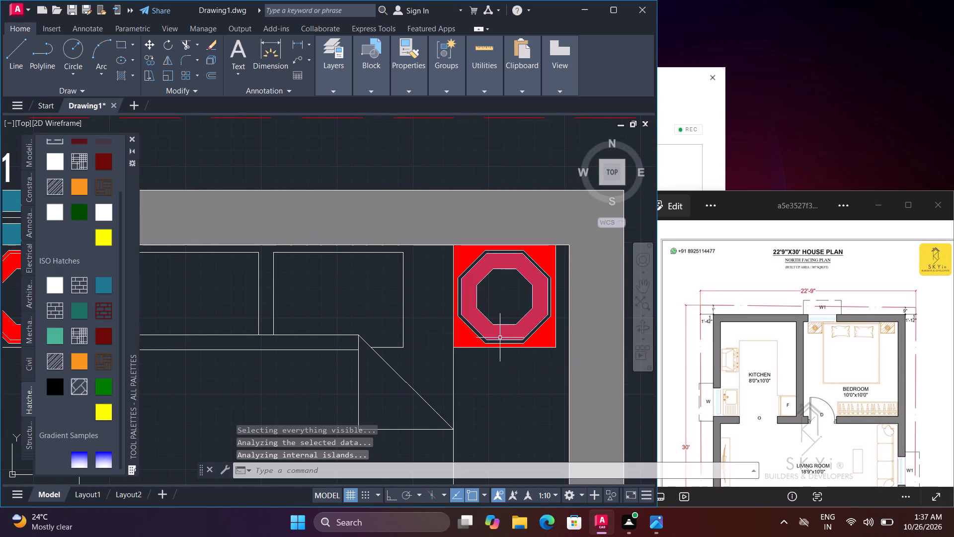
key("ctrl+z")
Fill the wide octagonal ring of the lamp on the living room corner table with the RED solid hatch.
scroll(521, 358, "down", 3)
middle_click_drag(522, 402, 517, 389)
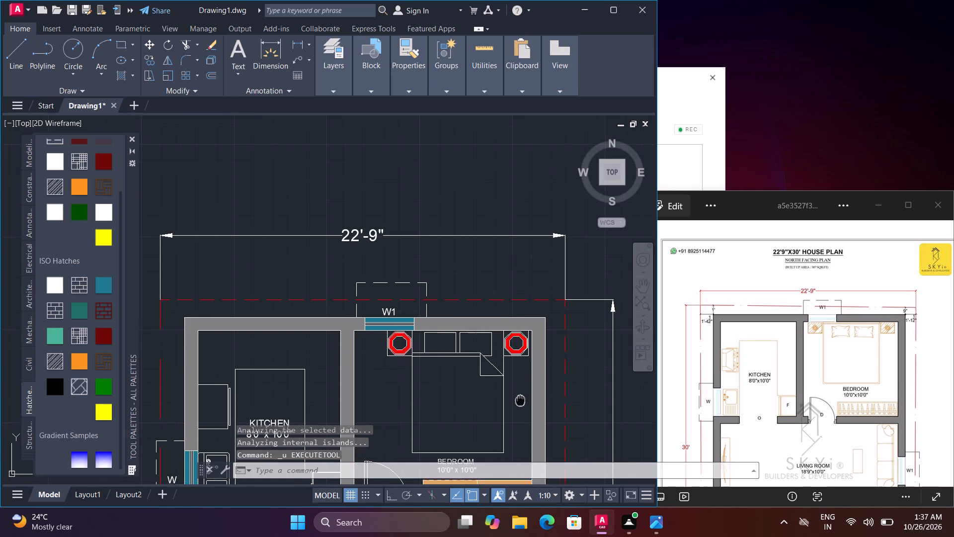
middle_click_drag(517, 389, 475, 193)
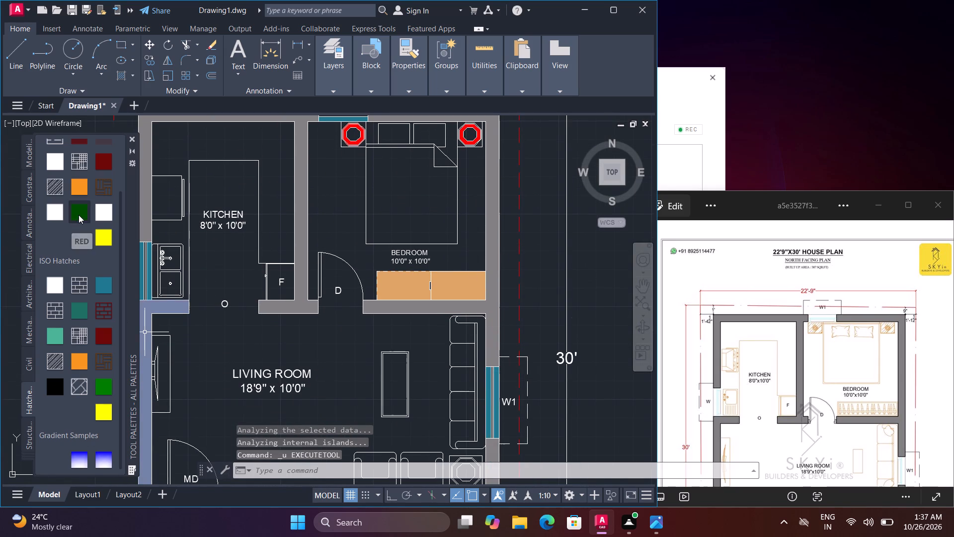
left_click(81, 213)
middle_click_drag(469, 360, 412, 235)
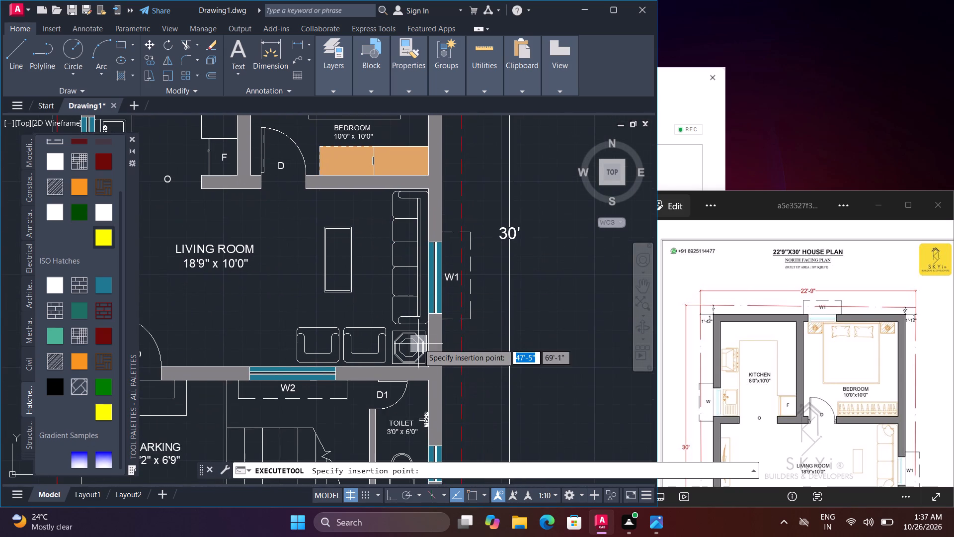
scroll(419, 353, "up", 2)
left_click(420, 353)
Fill the octagonal centre of the living room corner table lamp with a black solid ISO hatch.
scroll(418, 350, "down", 3)
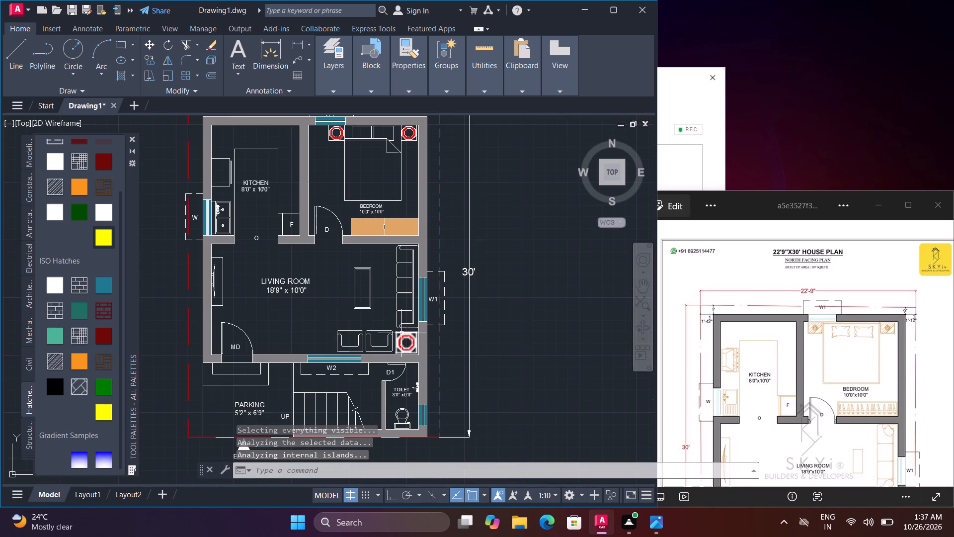
left_click(50, 287)
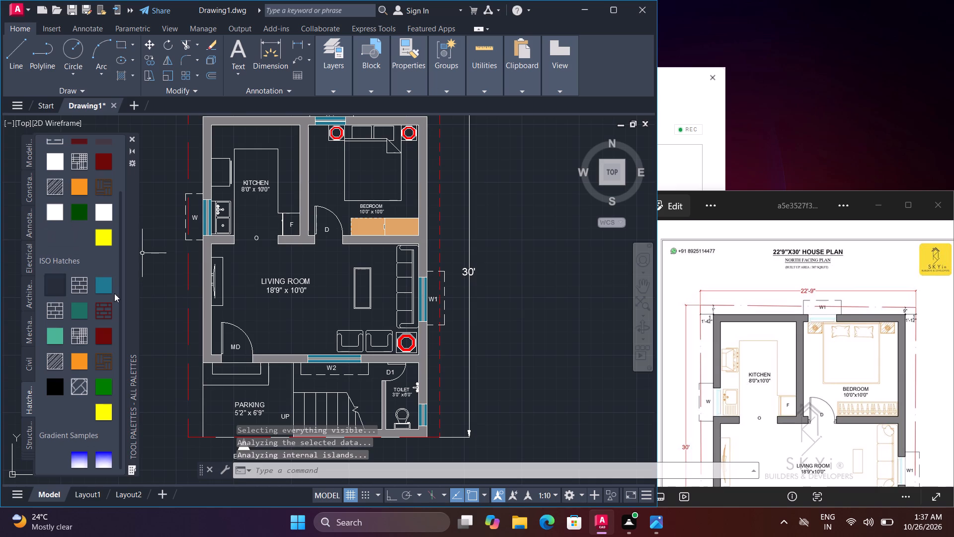
scroll(406, 344, "up", 3)
left_click(406, 342)
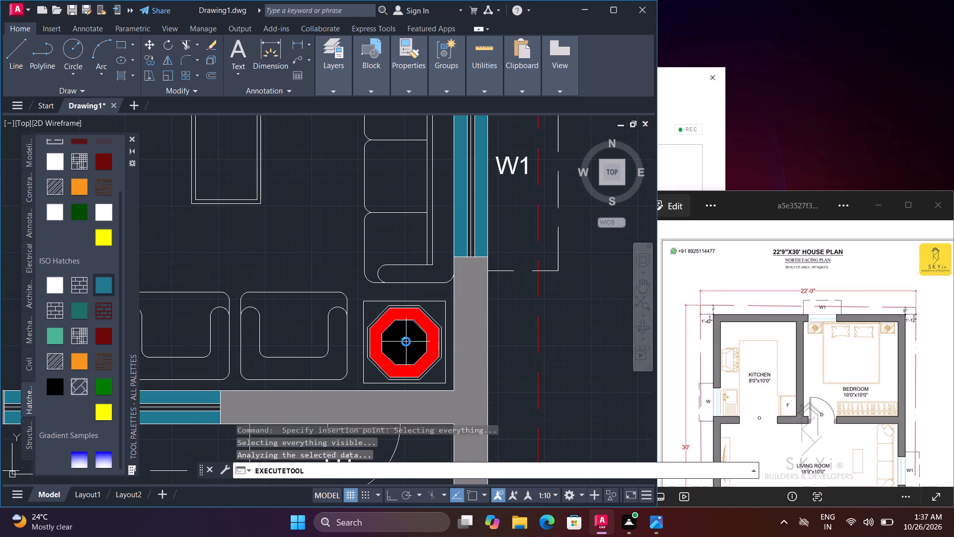
Fill the corner table around the living room lamp with the black solid ISO hatch.
key("space")
left_click(369, 309)
Fill both bedside tables around the lamps, and the octagonal lamp centres, with the same black solid hatch.
scroll(369, 301, "down", 2)
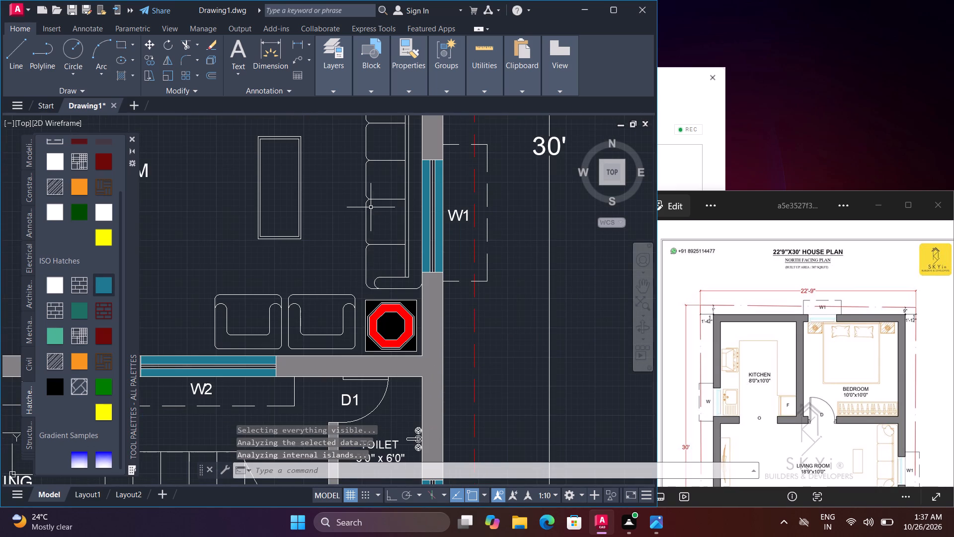
scroll(324, 217, "down", 2)
middle_click_drag(339, 239, 399, 456)
scroll(401, 280, "up", 2)
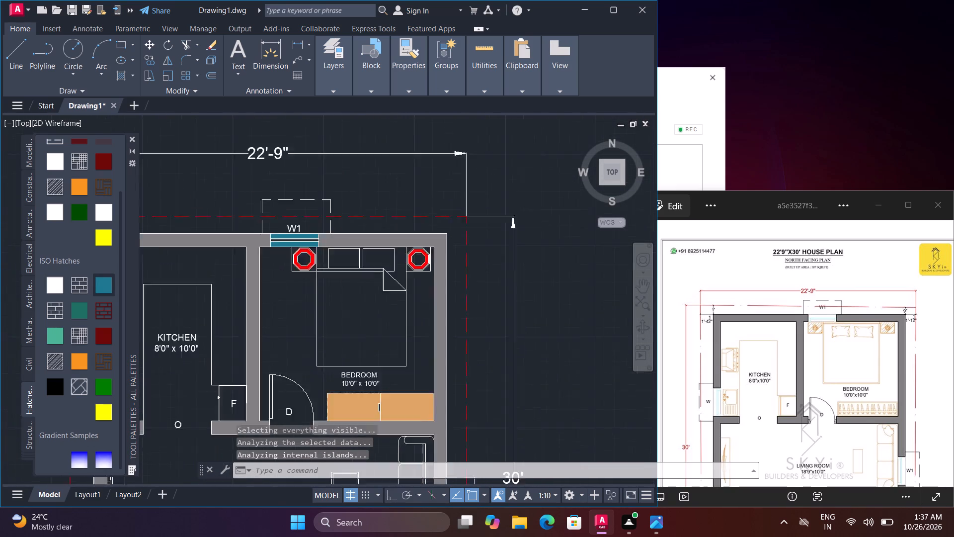
scroll(401, 279, "up", 1)
key("space")
left_click(419, 253)
key("space")
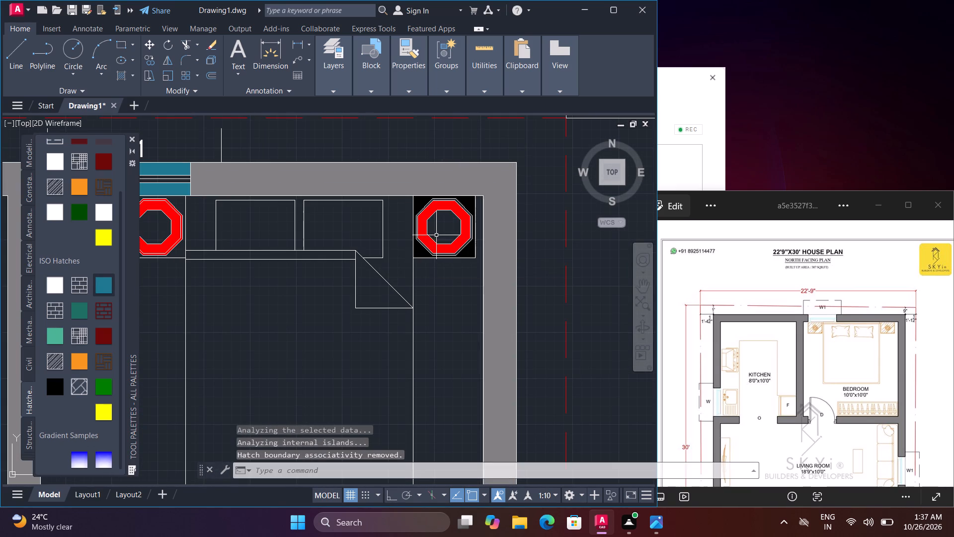
left_click(436, 235)
middle_click_drag(299, 246, 396, 270)
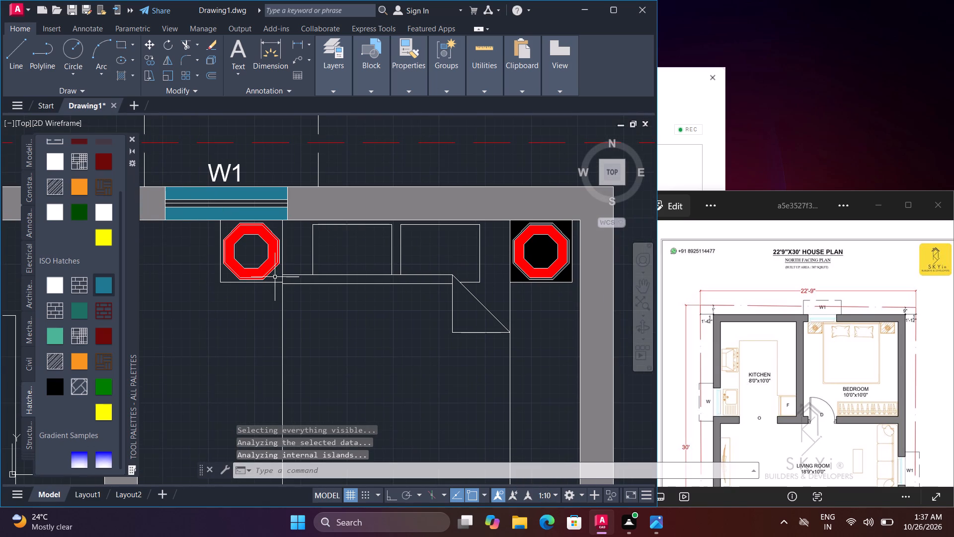
key("space")
left_click(275, 277)
key("space")
left_click(253, 255)
Fill the narrow sheet strip and the triangular folded corner of the bedroom bed with the black solid hatch.
key("space")
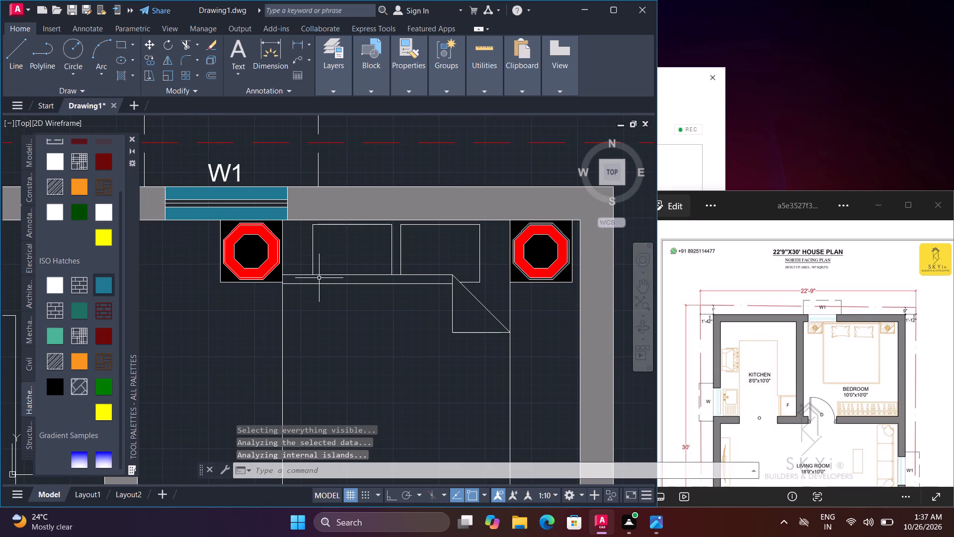
left_click(320, 278)
scroll(338, 294, "down", 1)
key("space")
left_click(416, 305)
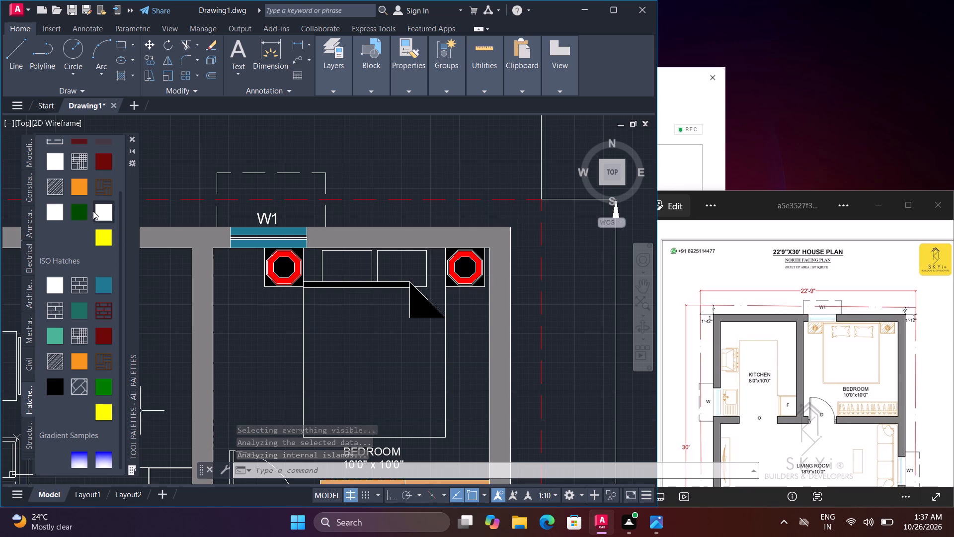
Fill the bed's blanket area with the pale pink solid Imperial hatch.
left_click(60, 211)
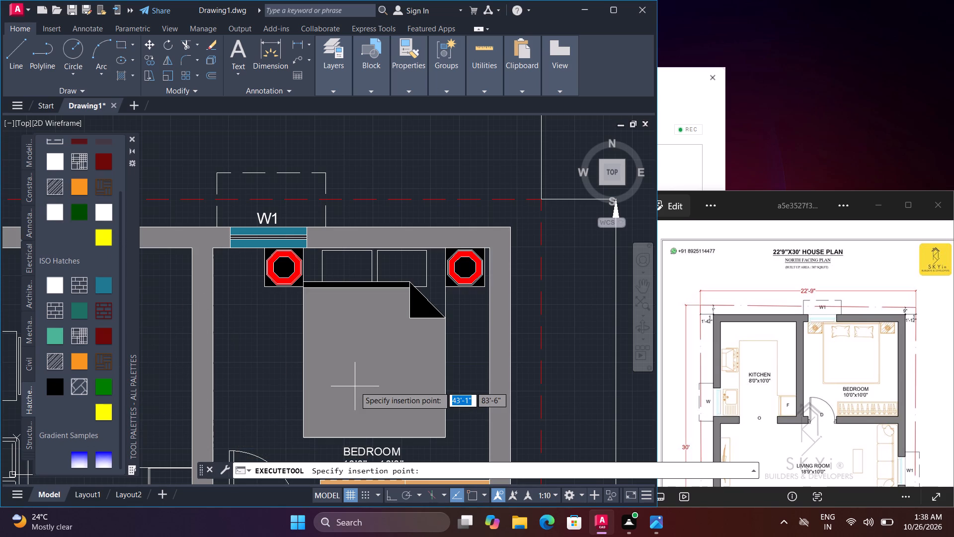
scroll(105, 170, "up", 3)
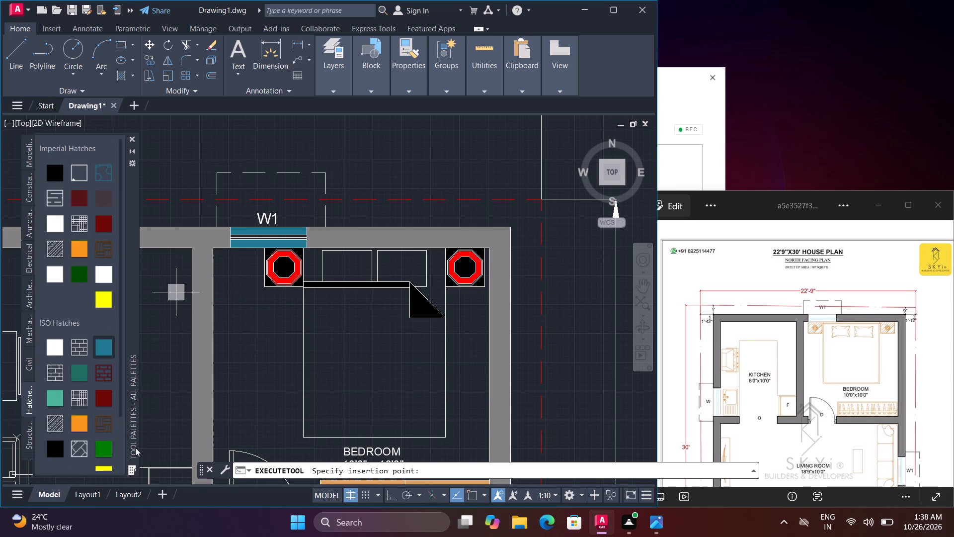
left_click(99, 301)
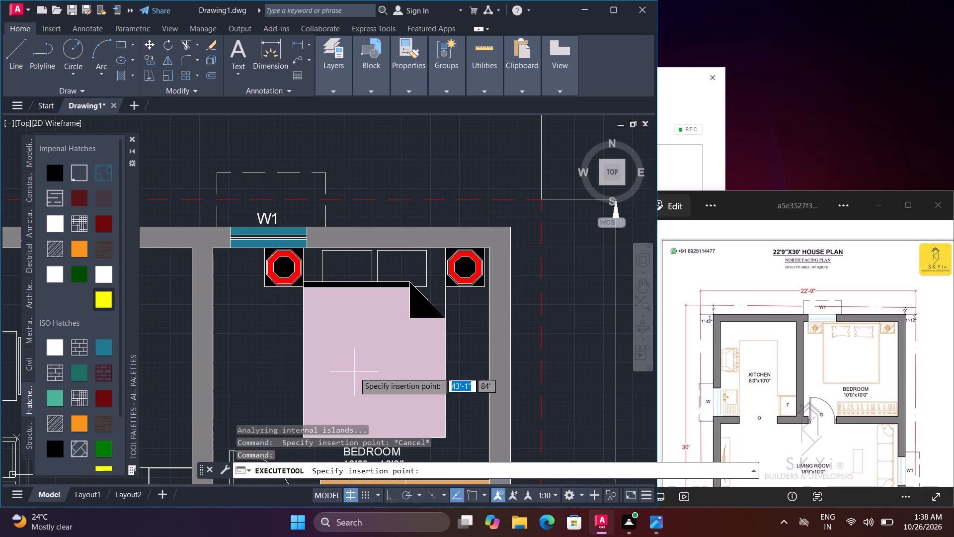
left_click(354, 372)
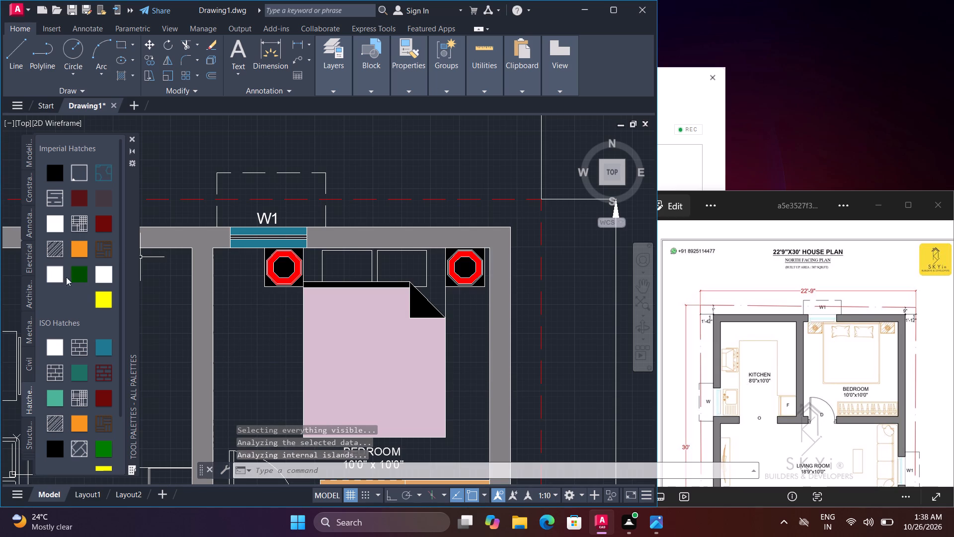
Fill both pillows on the bed with a white solid Imperial hatch.
left_click(48, 175)
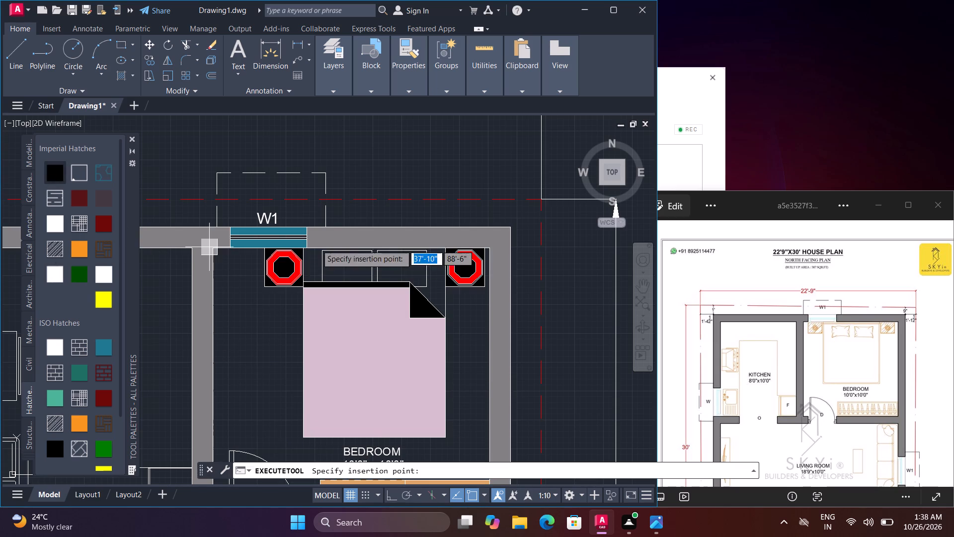
left_click(342, 256)
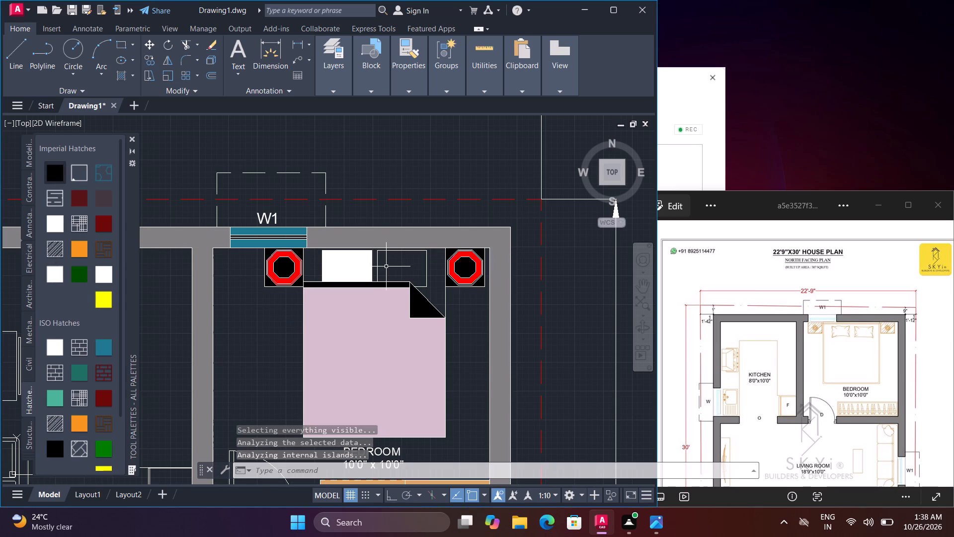
key("space")
left_click(386, 267)
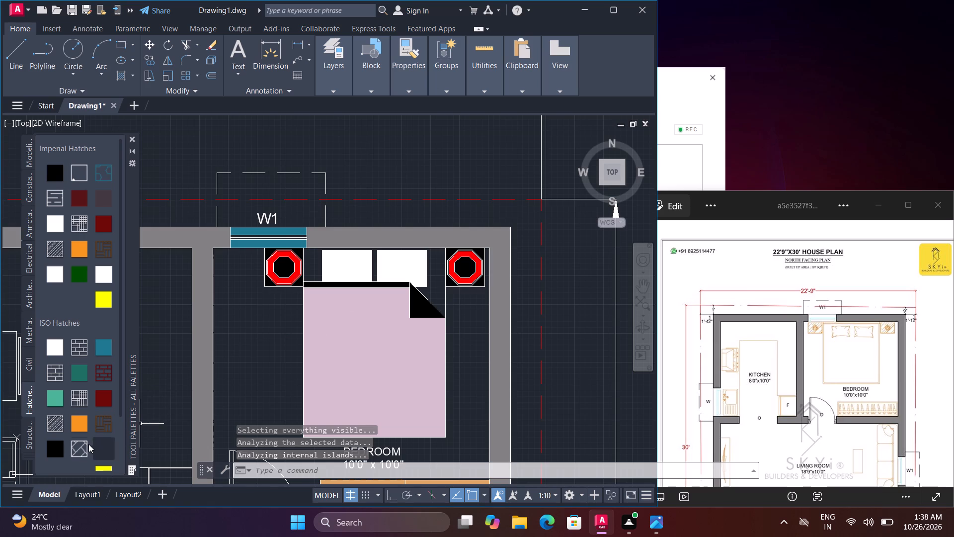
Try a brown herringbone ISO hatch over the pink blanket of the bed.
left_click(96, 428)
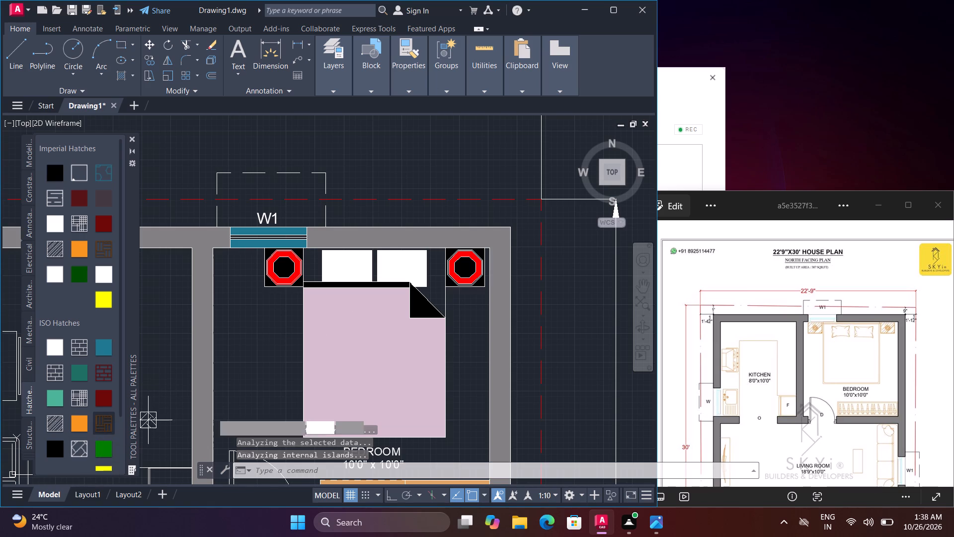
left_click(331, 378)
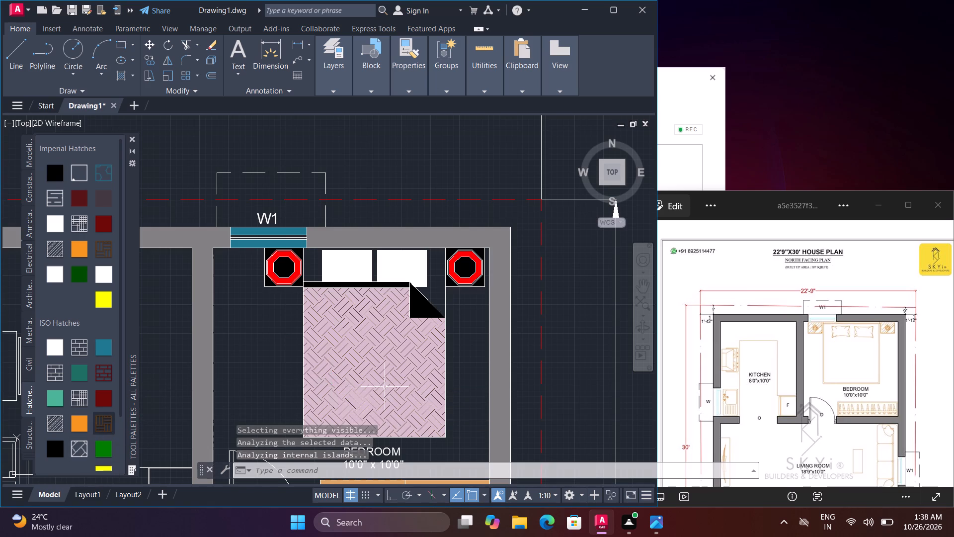
Fill the mattress area around the pillows with the pale pink solid Imperial hatch.
scroll(447, 374, "down", 1)
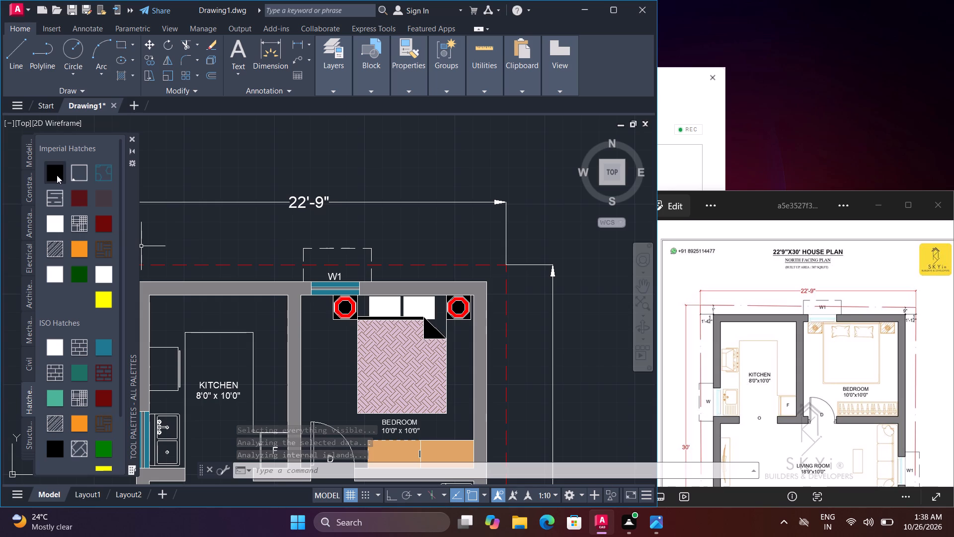
left_click(61, 350)
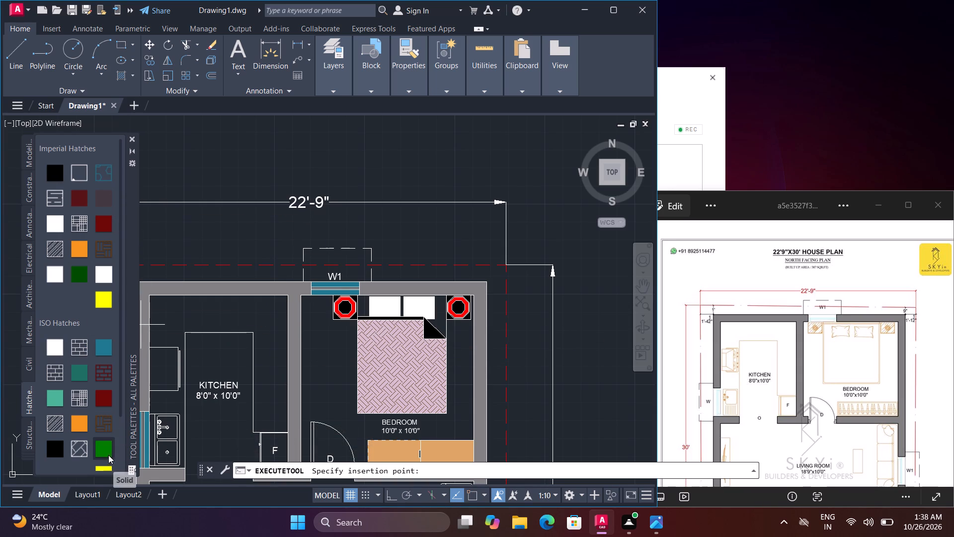
left_click(100, 302)
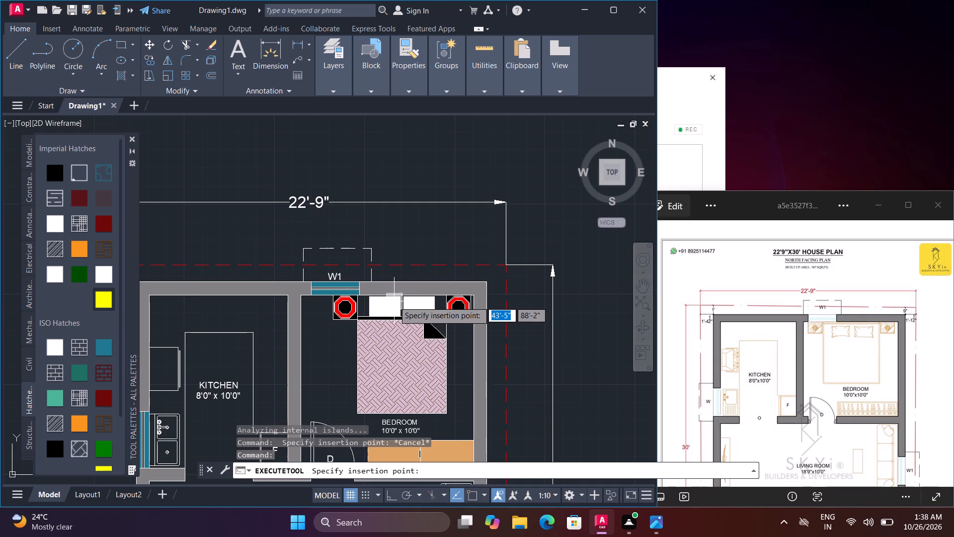
scroll(365, 301, "up", 3)
left_click(361, 308)
scroll(360, 308, "down", 3)
scroll(378, 314, "up", 2)
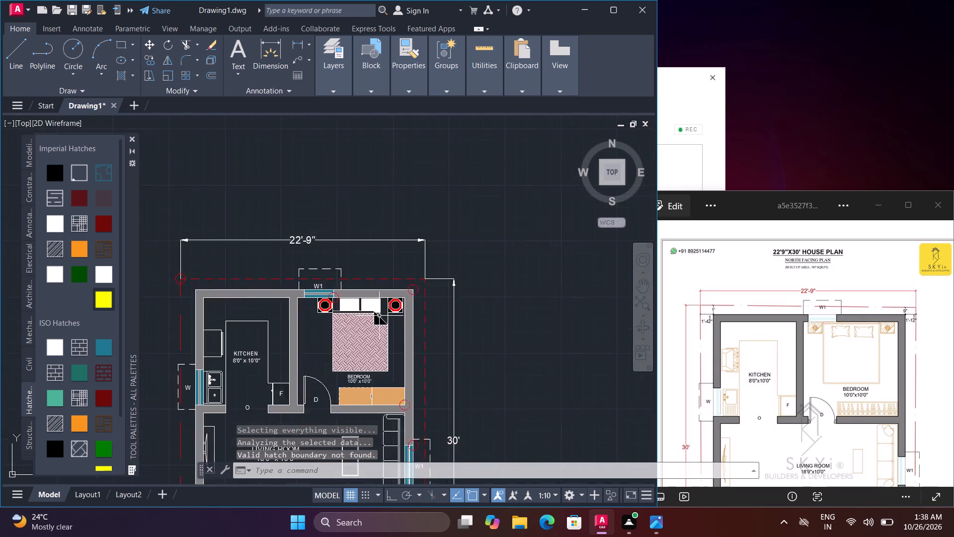
scroll(380, 316, "up", 2)
key("space")
left_click(388, 319)
scroll(388, 319, "down", 2)
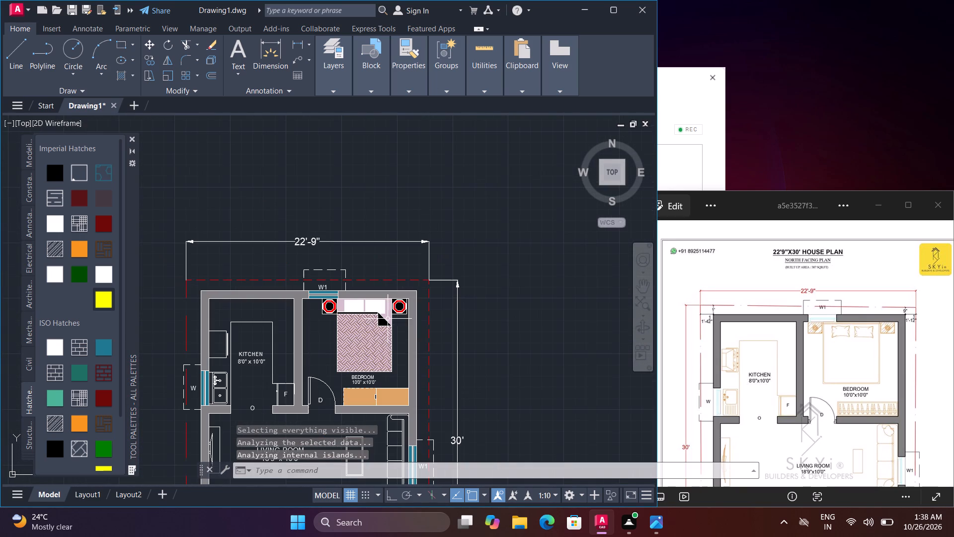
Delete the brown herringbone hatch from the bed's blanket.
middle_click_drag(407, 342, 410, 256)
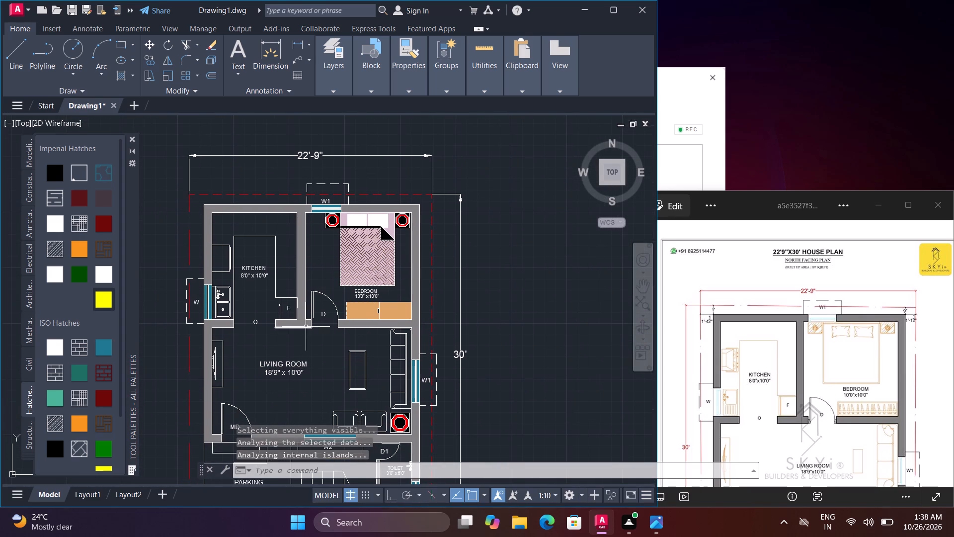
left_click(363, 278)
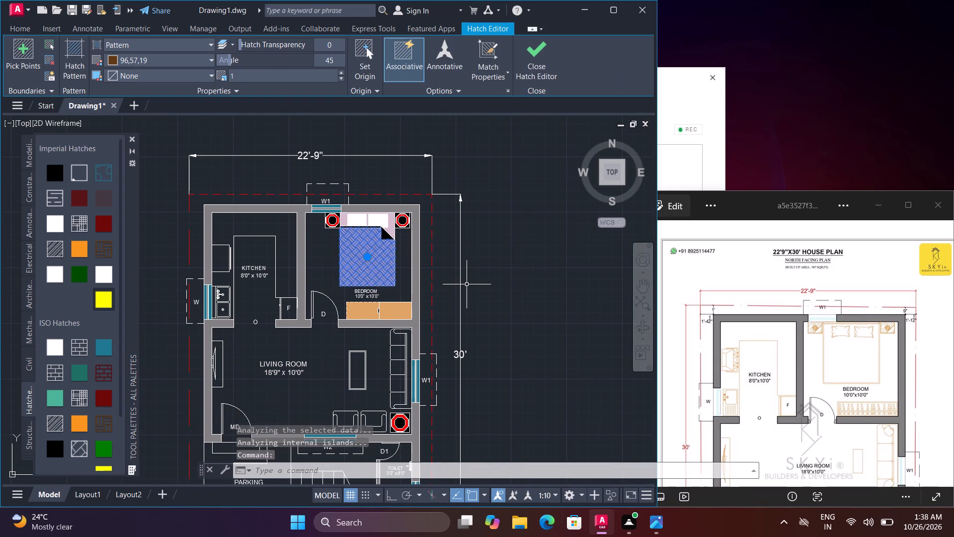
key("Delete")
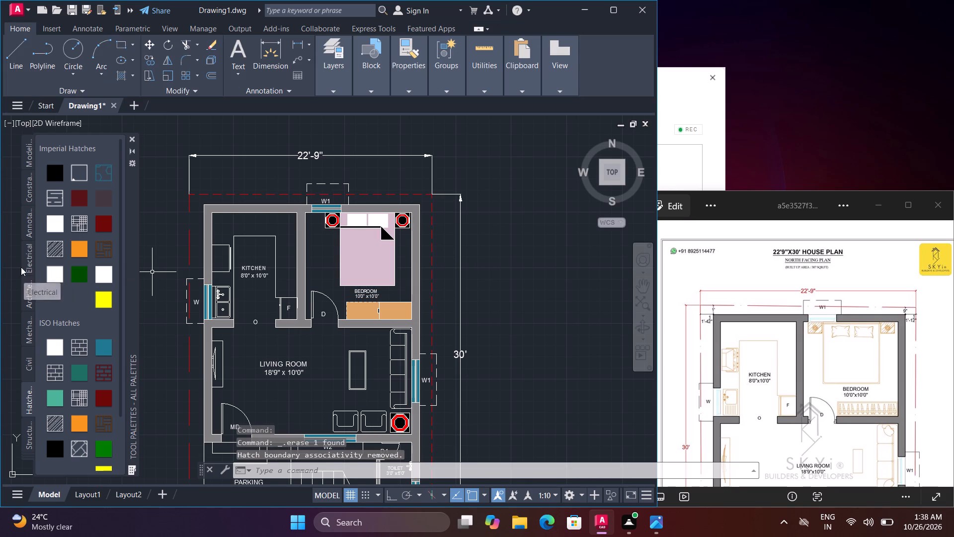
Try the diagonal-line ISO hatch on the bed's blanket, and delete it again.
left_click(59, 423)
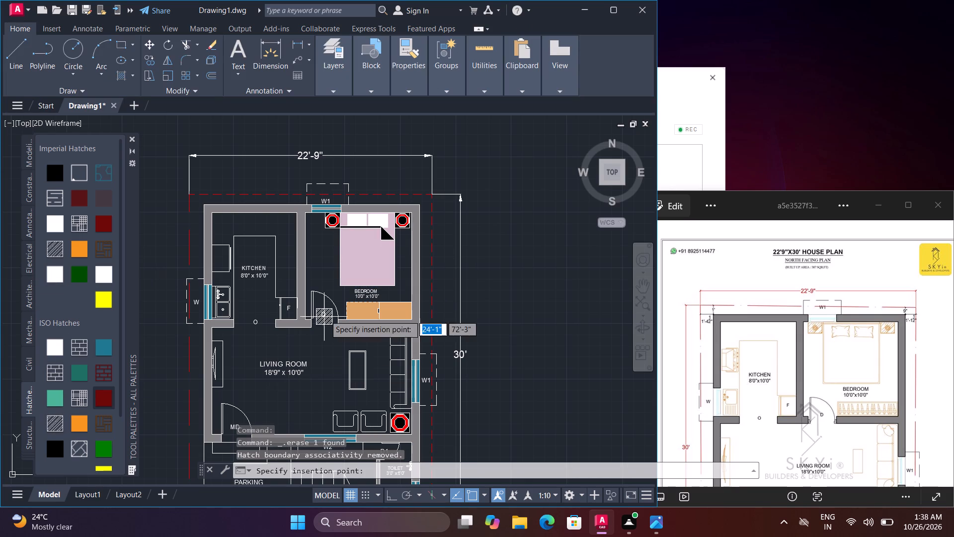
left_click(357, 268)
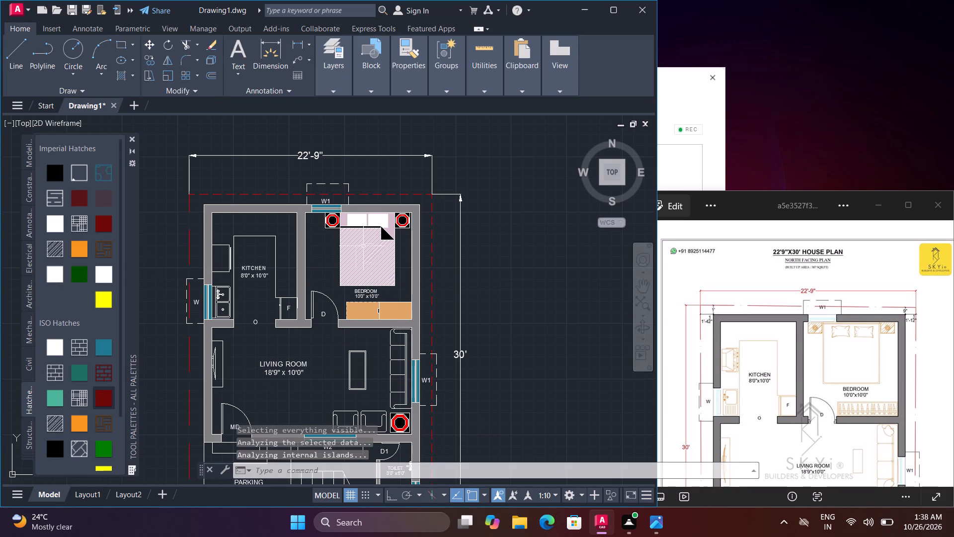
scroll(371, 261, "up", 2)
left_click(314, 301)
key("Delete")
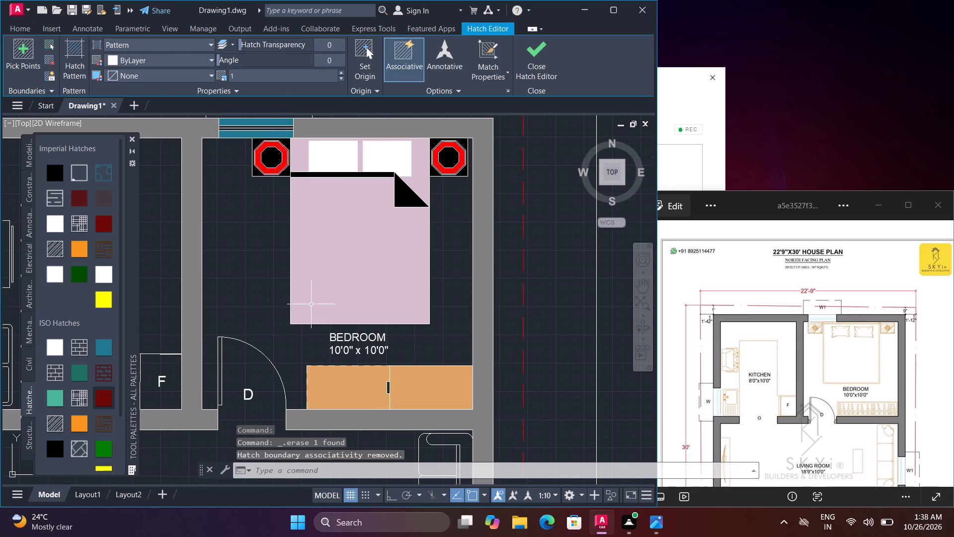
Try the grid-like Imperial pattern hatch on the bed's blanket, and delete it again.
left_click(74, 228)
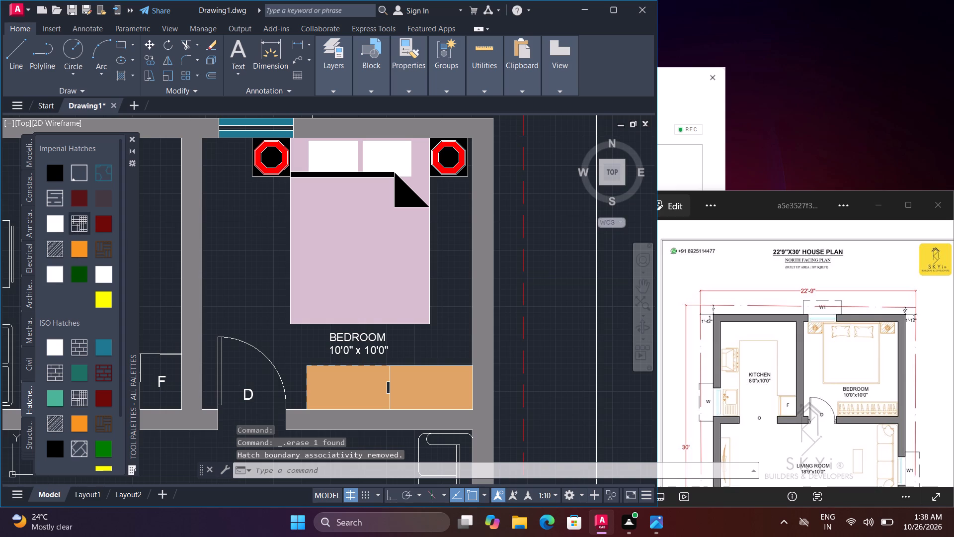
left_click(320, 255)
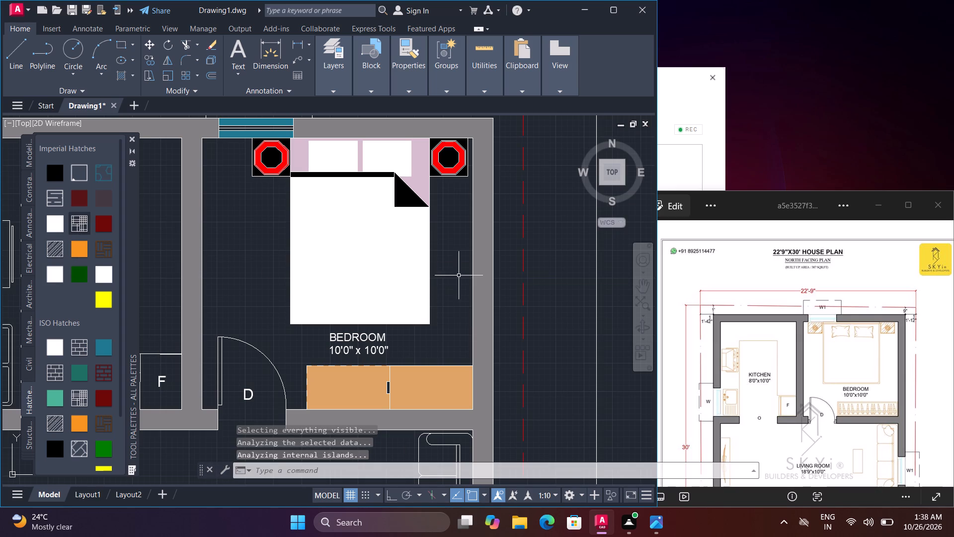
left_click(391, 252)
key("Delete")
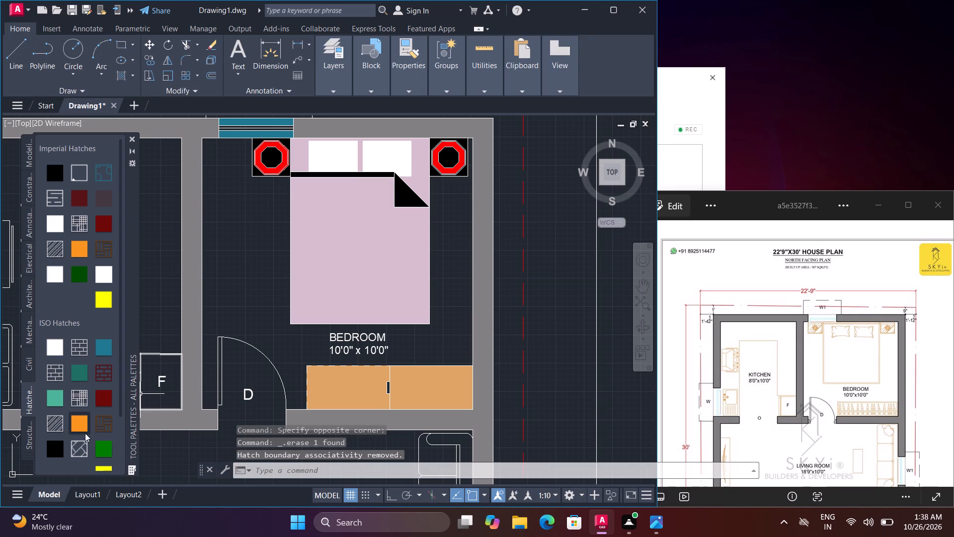
Overlay the pink blanket of the bed with the white herringbone ISO pattern hatch.
left_click(85, 439)
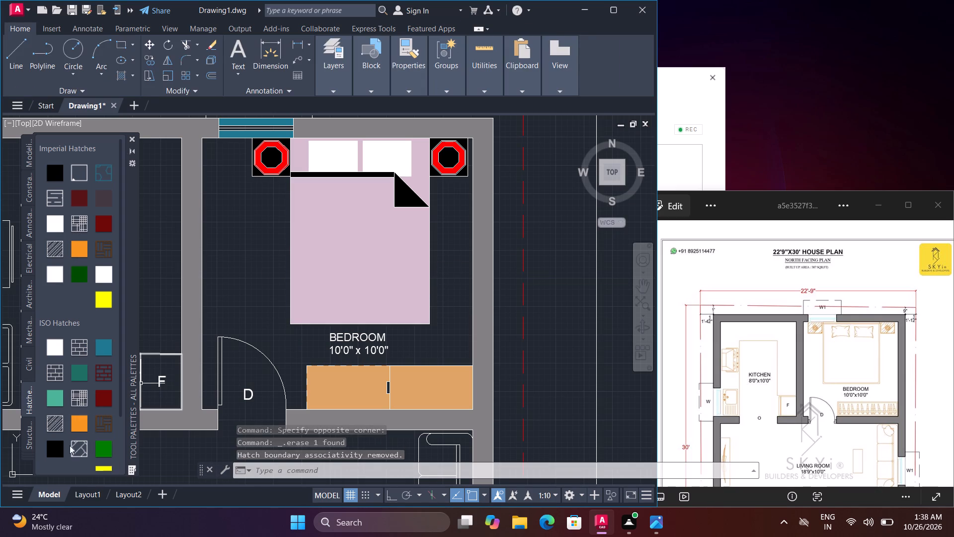
left_click(79, 452)
left_click(328, 297)
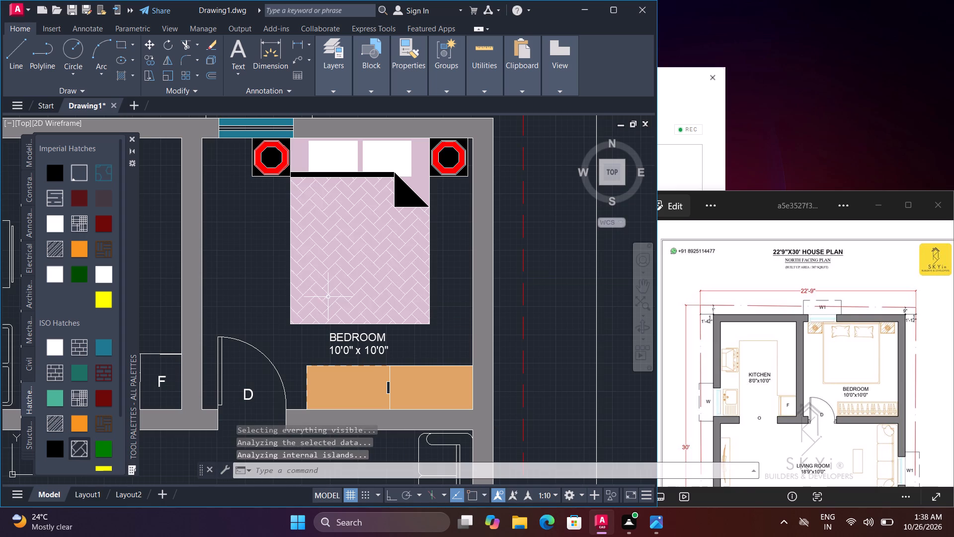
Fill the kitchen countertop along the walls with the black solid ISO hatch.
scroll(535, 305, "down", 1)
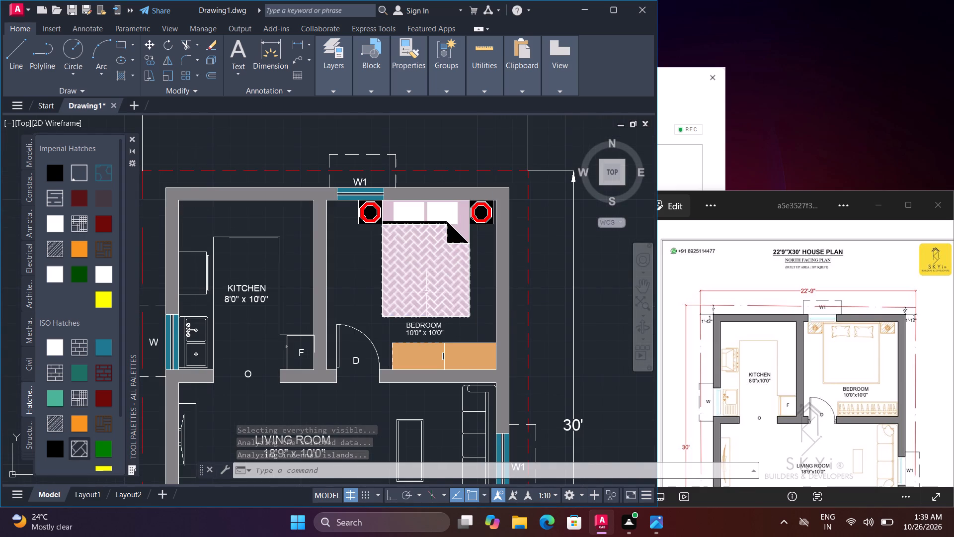
middle_click_drag(386, 319, 344, 230)
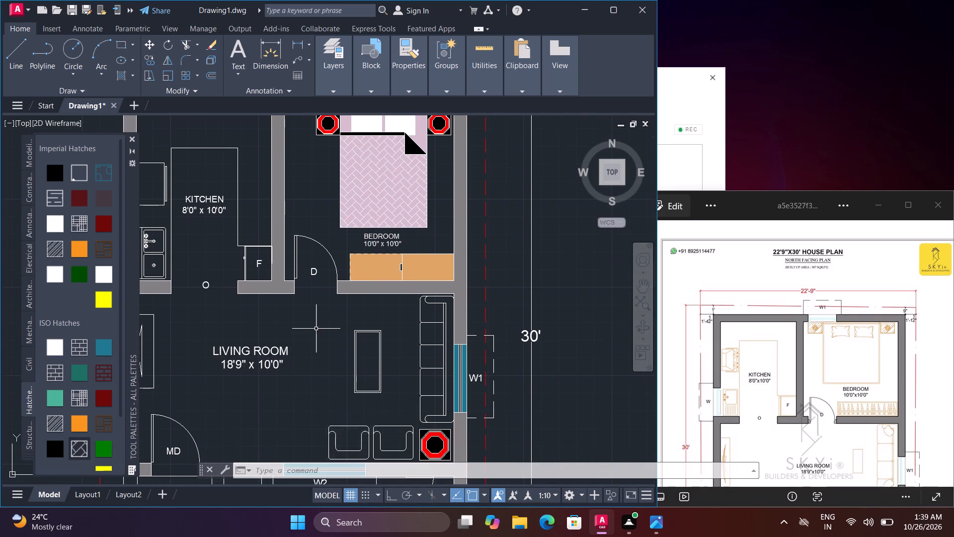
middle_click_drag(318, 329, 439, 360)
left_click(59, 347)
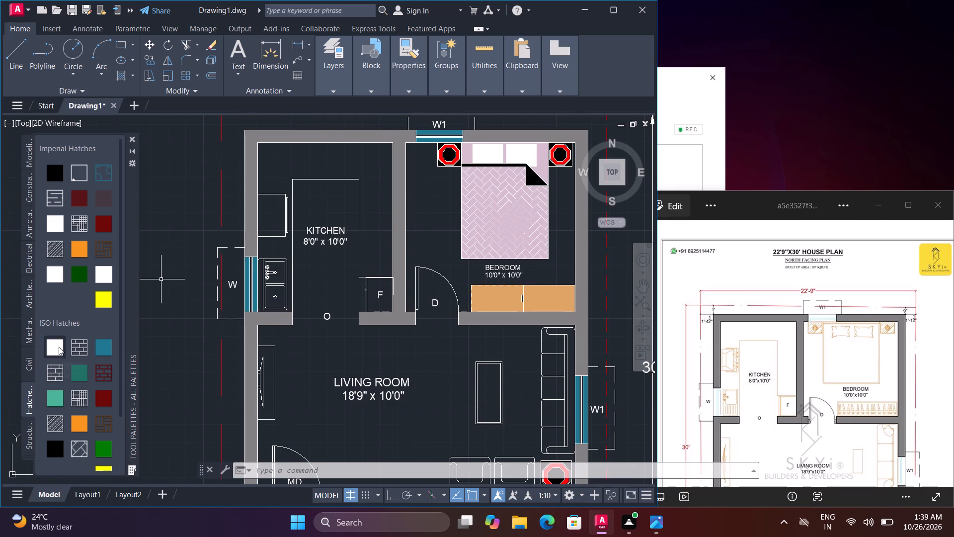
left_click(272, 174)
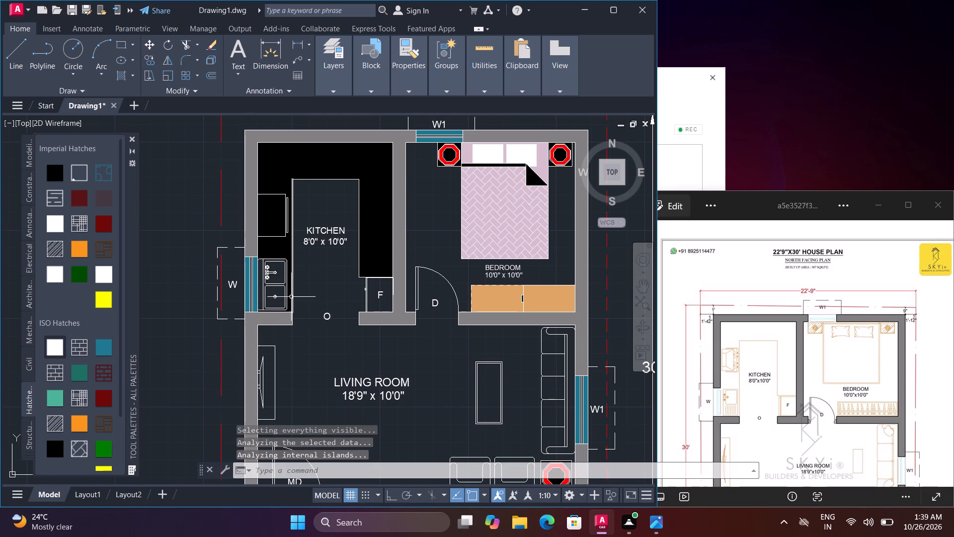
Fill the refrigerator marked F in the kitchen with the orange solid ISO hatch.
scroll(368, 296, "up", 1)
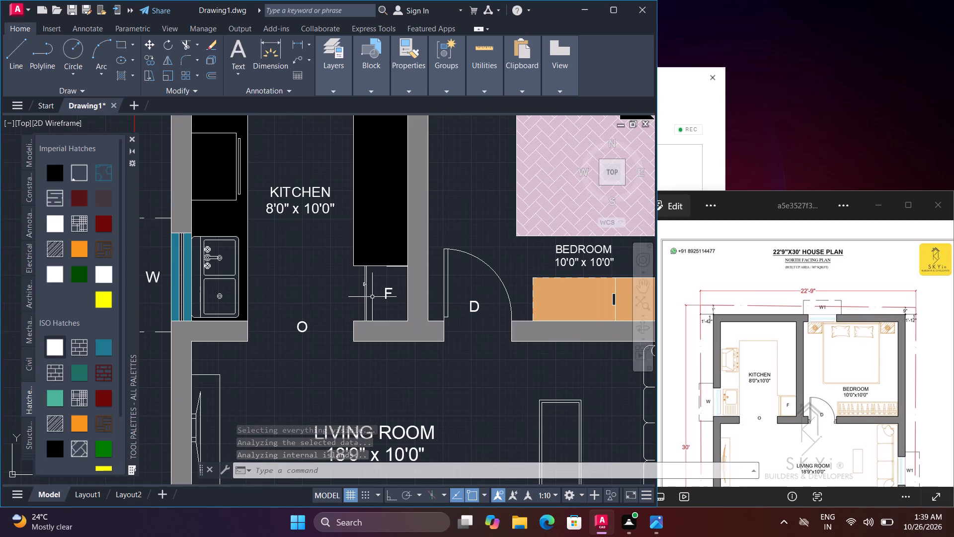
scroll(378, 299, "up", 1)
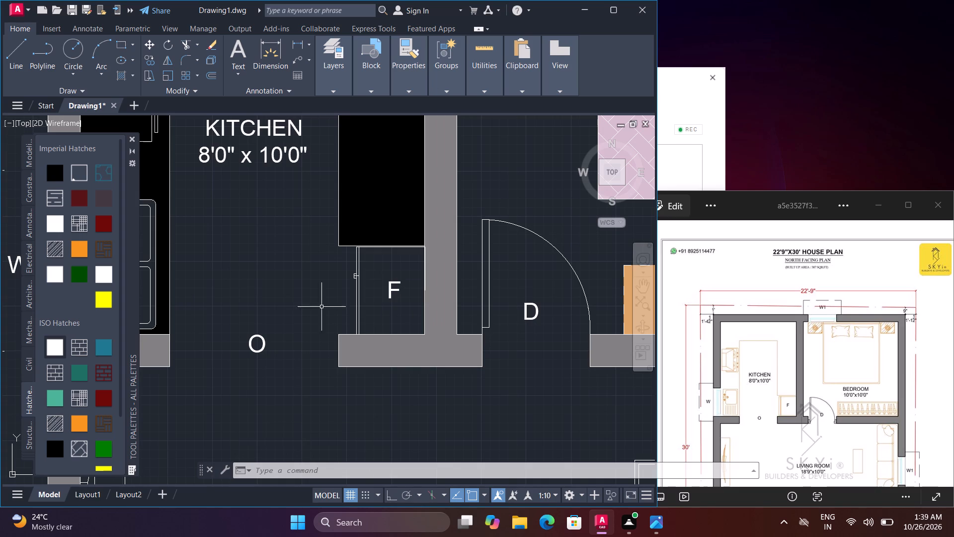
left_click(79, 417)
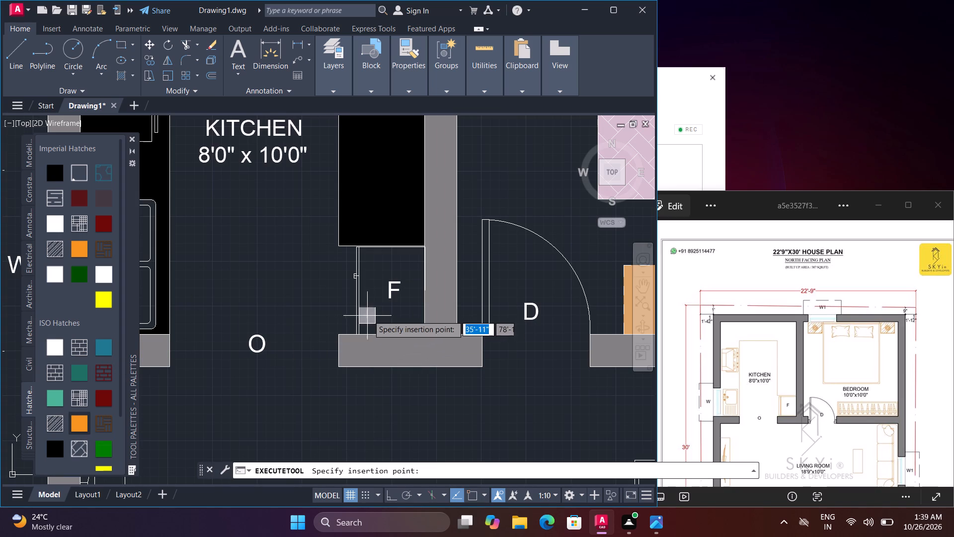
left_click(372, 313)
scroll(278, 286, "down", 1)
middle_click_drag(289, 287, 370, 285)
middle_click_drag(342, 315, 358, 329)
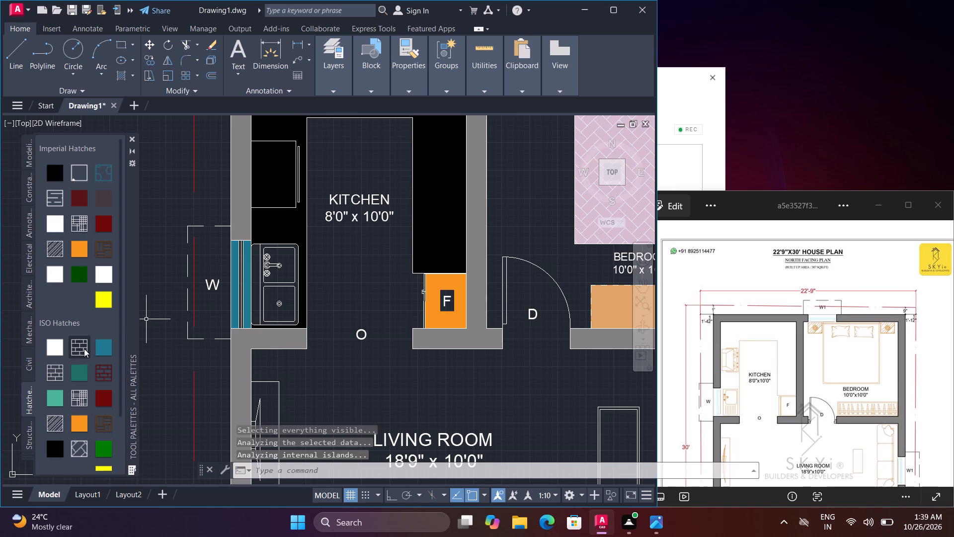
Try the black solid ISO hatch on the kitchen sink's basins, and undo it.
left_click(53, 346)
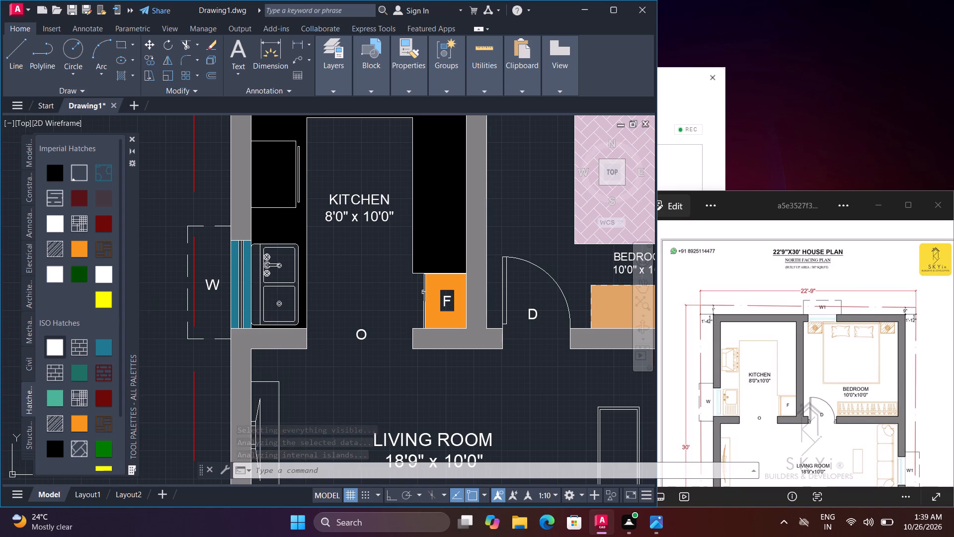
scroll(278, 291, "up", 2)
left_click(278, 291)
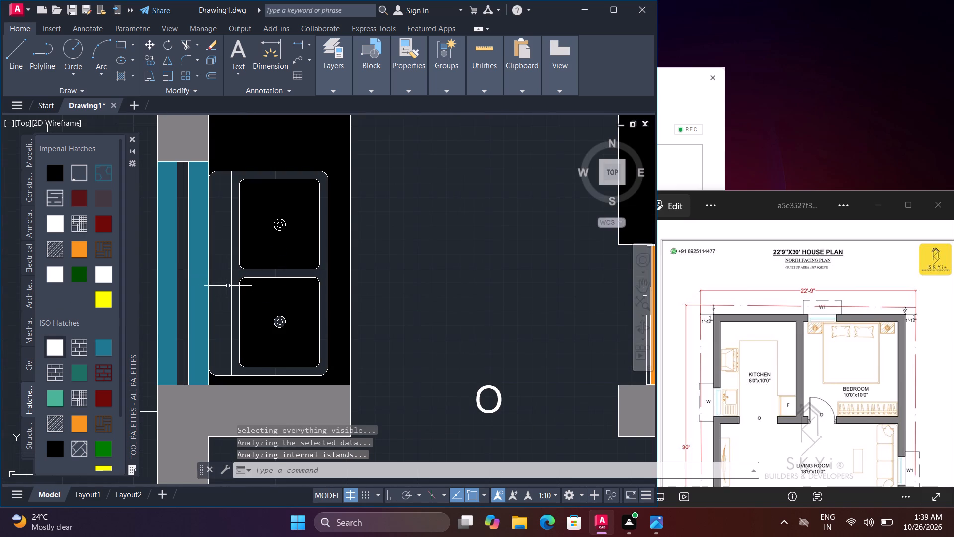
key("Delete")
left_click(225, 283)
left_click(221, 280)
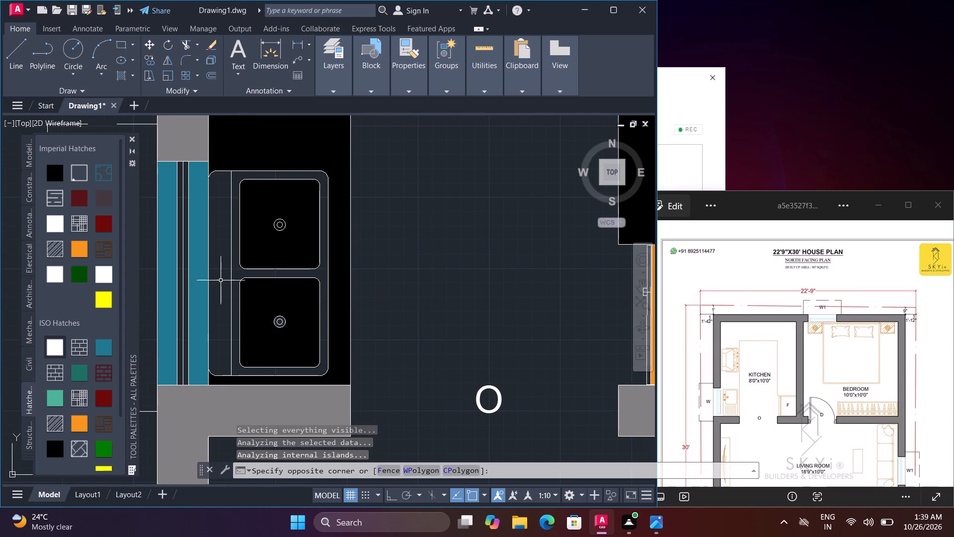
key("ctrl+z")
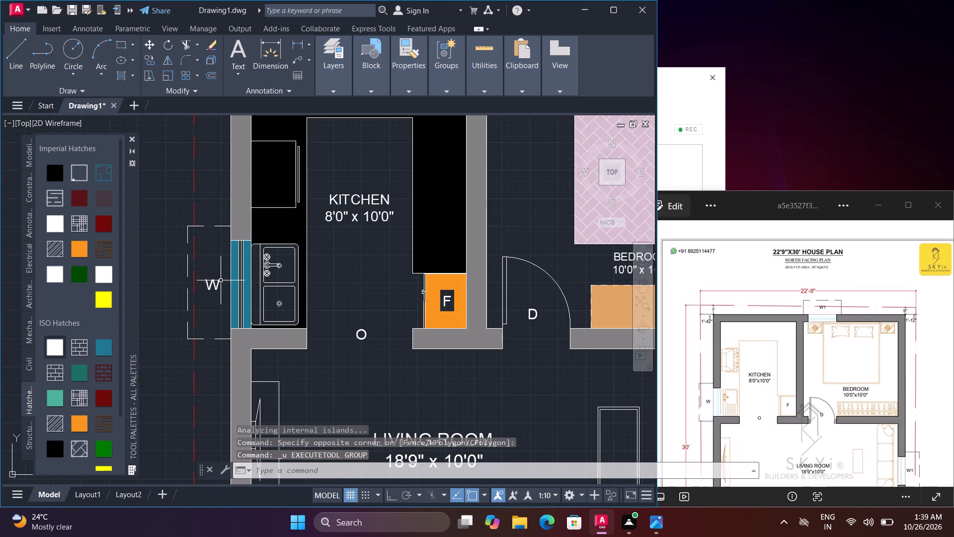
Fill the kitchen sink, including its rim and both basins, with the black solid ISO hatch.
left_click(53, 347)
scroll(254, 309, "up", 2)
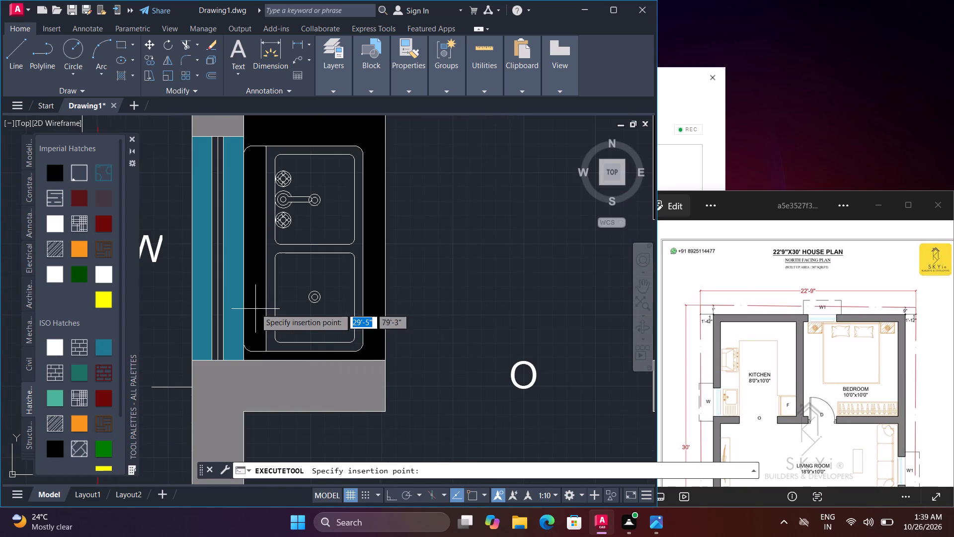
left_click(252, 302)
key("space")
left_click(283, 317)
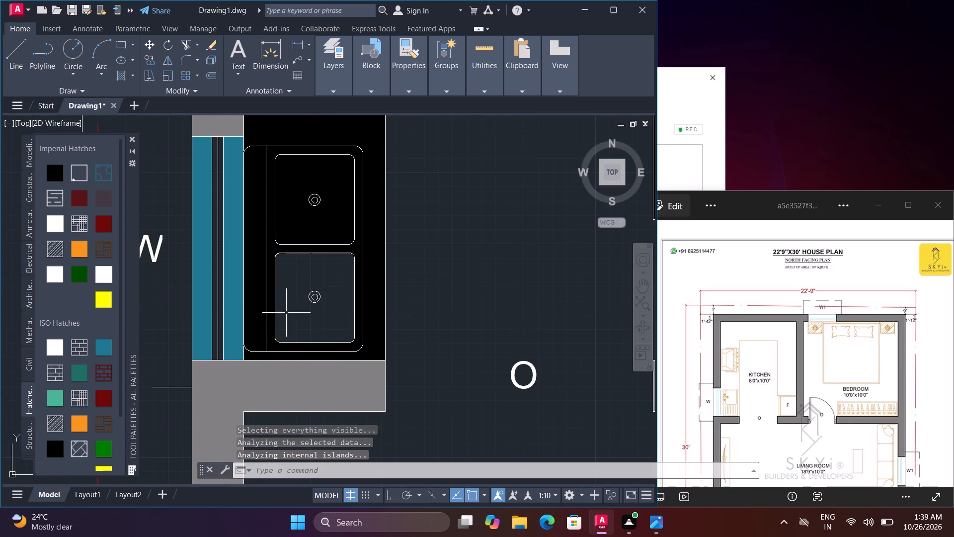
scroll(302, 308, "down", 1)
scroll(376, 285, "down", 1)
key("space")
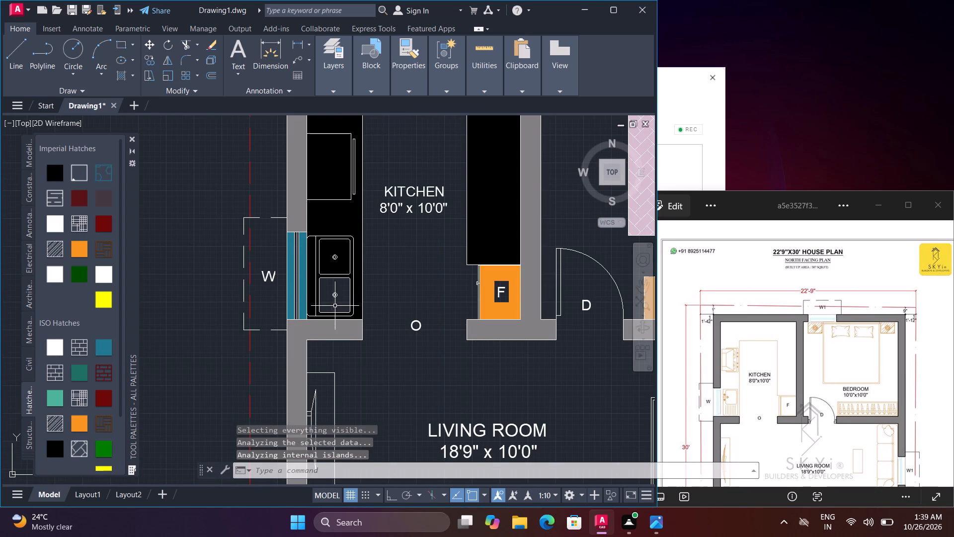
left_click(334, 308)
key("space")
scroll(326, 301, "down", 1)
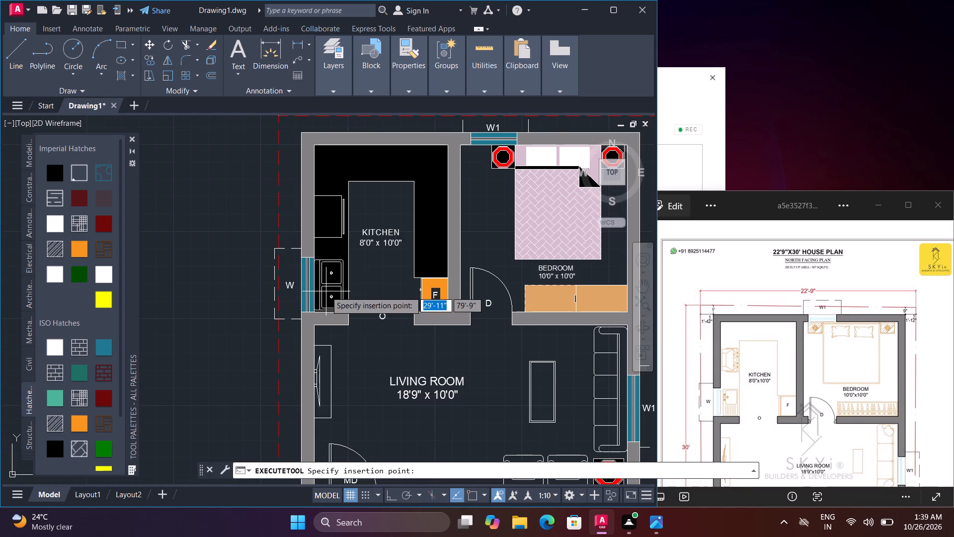
left_click(326, 291)
scroll(330, 297, "down", 1)
scroll(332, 298, "up", 1)
key("space")
left_click(332, 298)
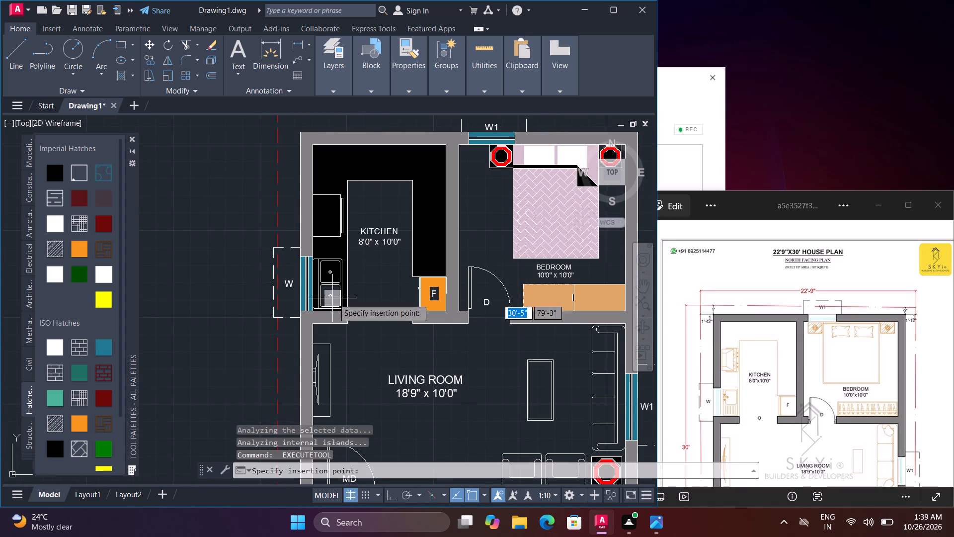
scroll(348, 288, "up", 3)
scroll(348, 288, "down", 2)
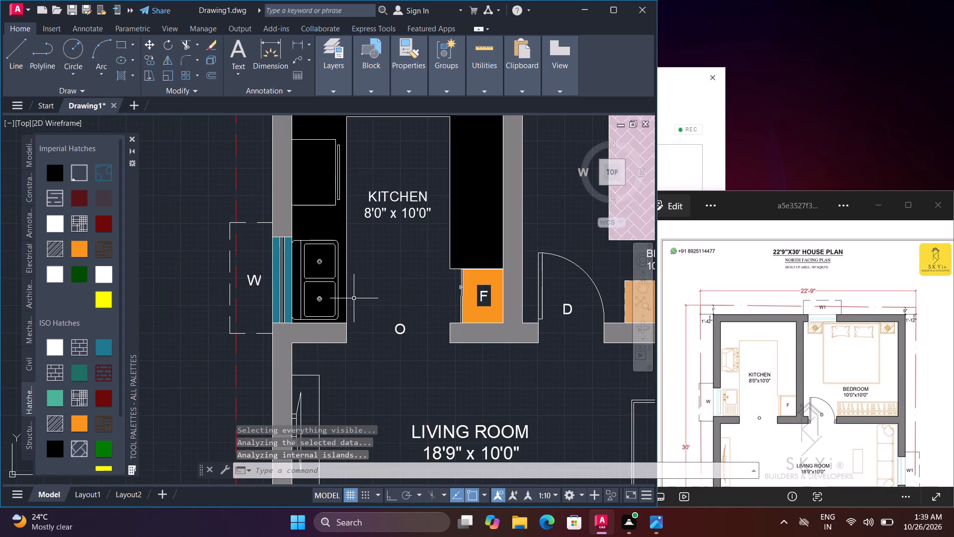
Fill the frames of the two armchairs and the sofa in the living room with the tan solid Imperial hatch.
scroll(358, 301, "down", 1)
middle_click_drag(380, 342, 303, 228)
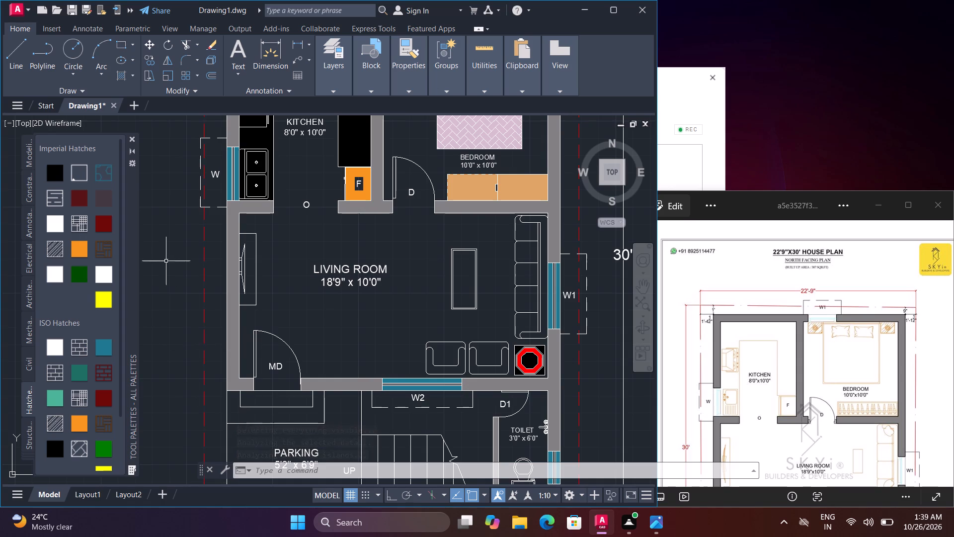
left_click(102, 275)
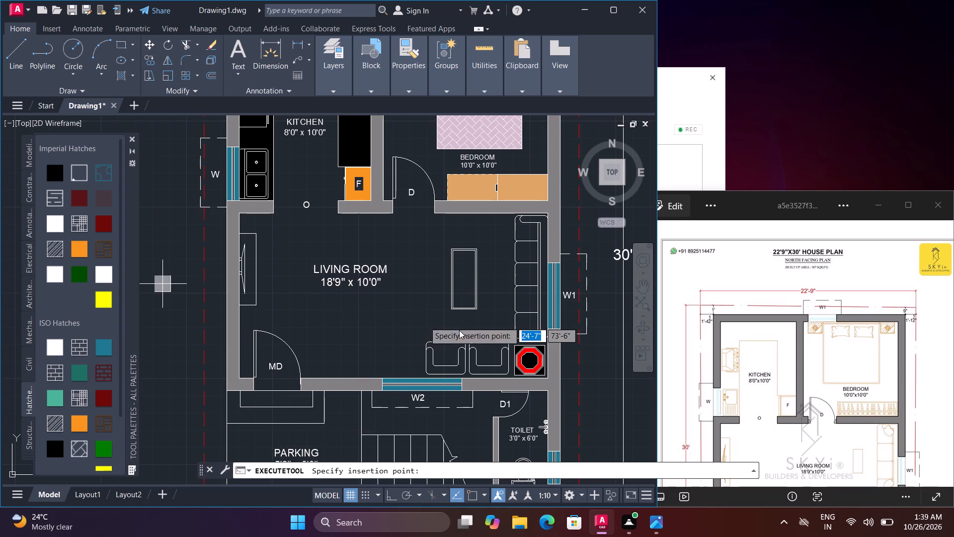
left_click(472, 365)
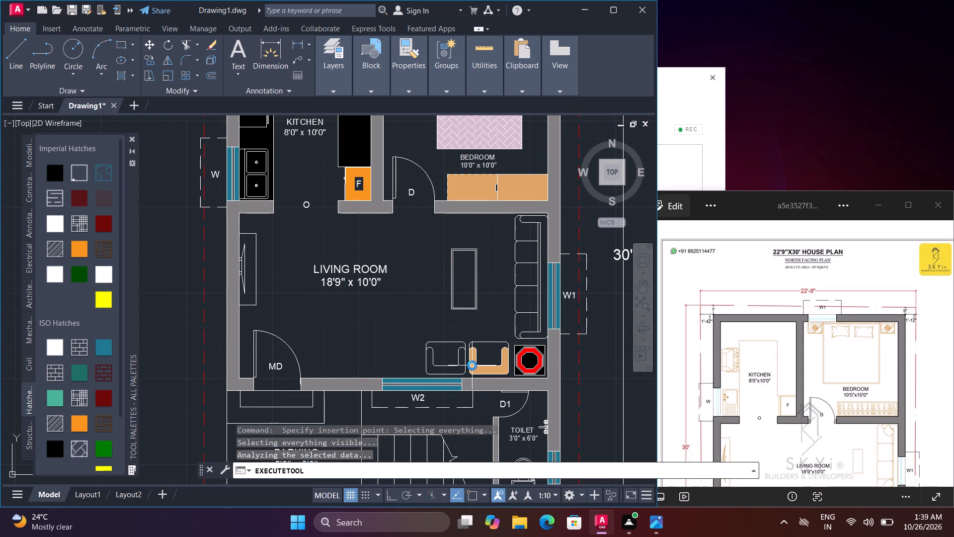
key("space")
left_click(457, 370)
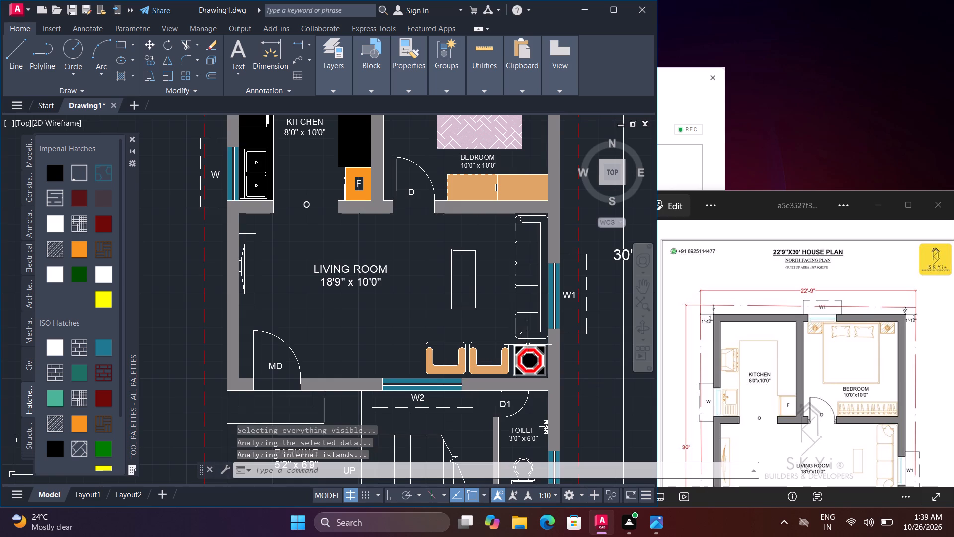
key("space")
left_click(537, 334)
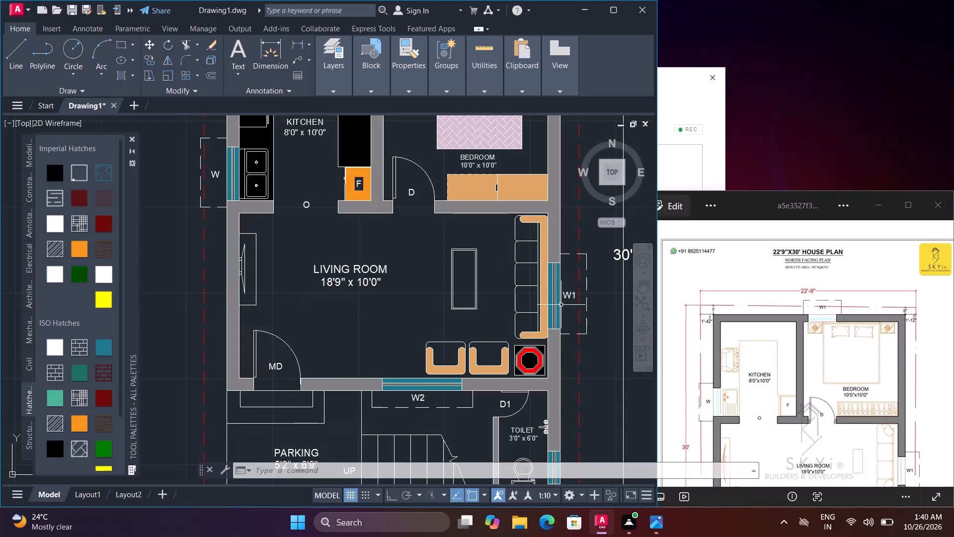
Fill all five seat cushions of the living room sofa with the pink solid Imperial hatch.
scroll(953, 410, "down", 1)
scroll(892, 424, "down", 1)
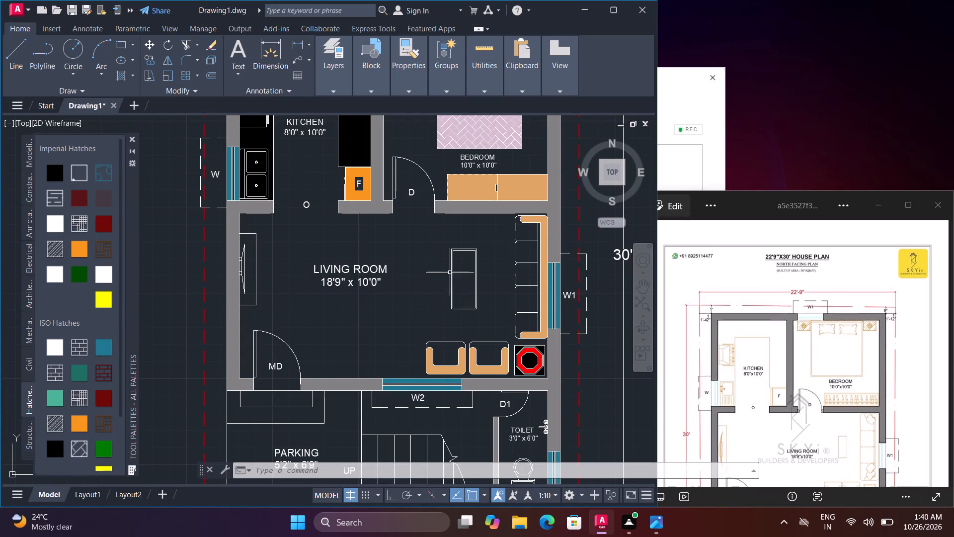
scroll(508, 299, "up", 1)
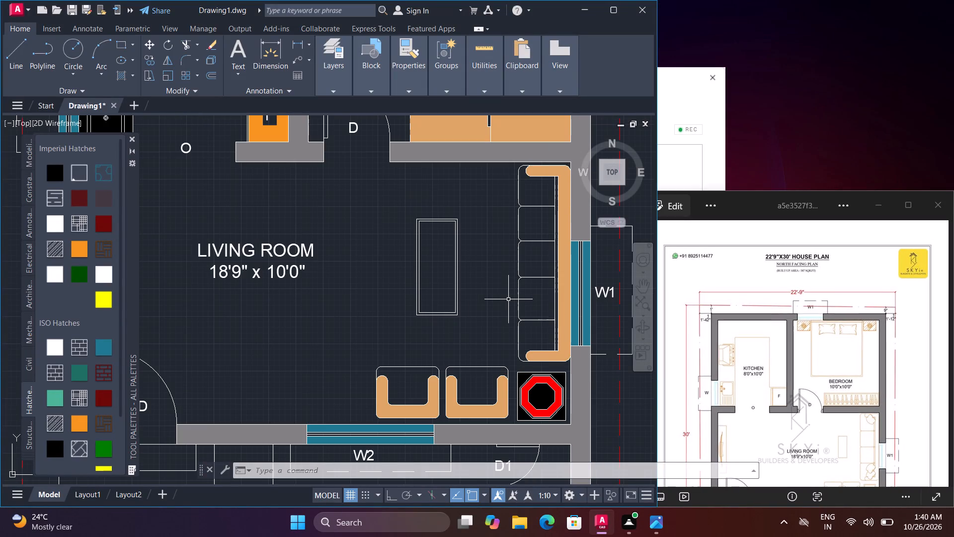
left_click(101, 200)
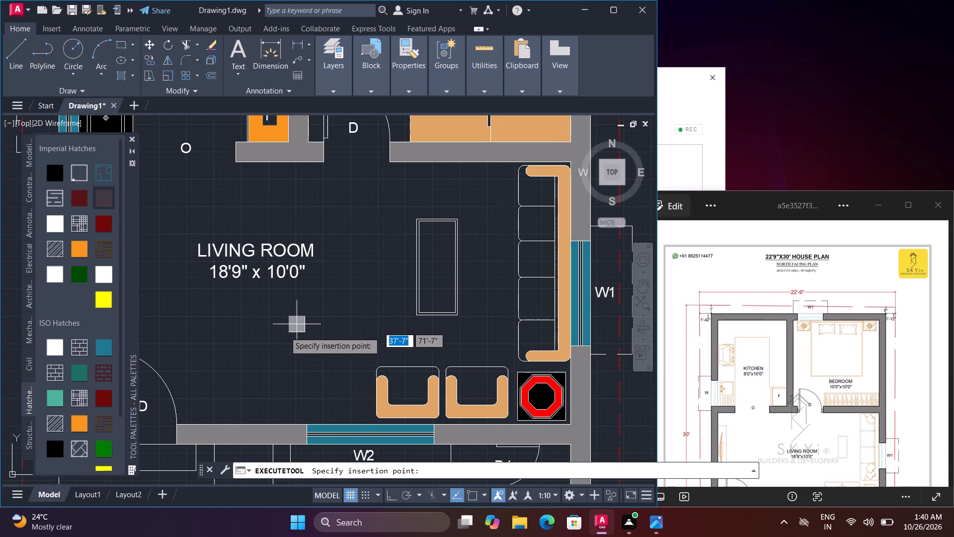
left_click(105, 302)
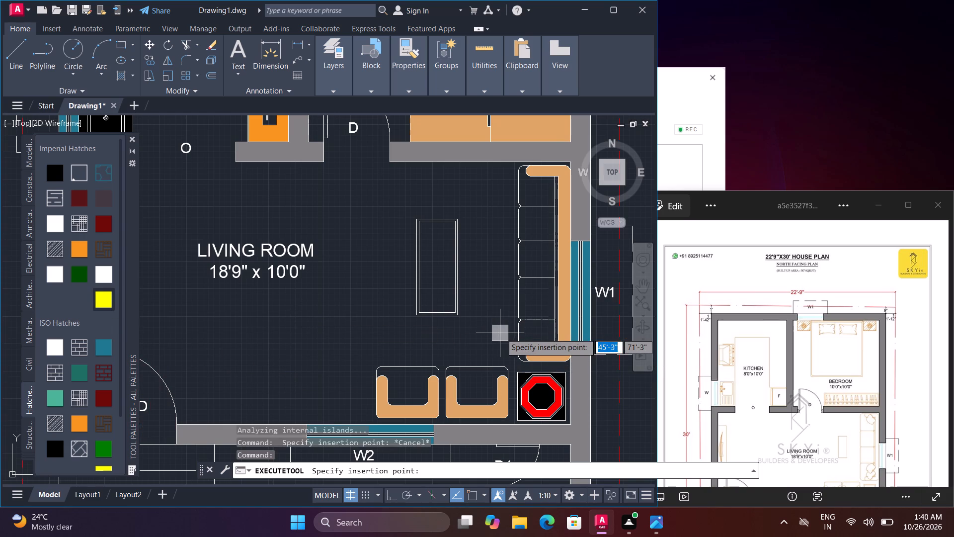
left_click(526, 339)
key("space")
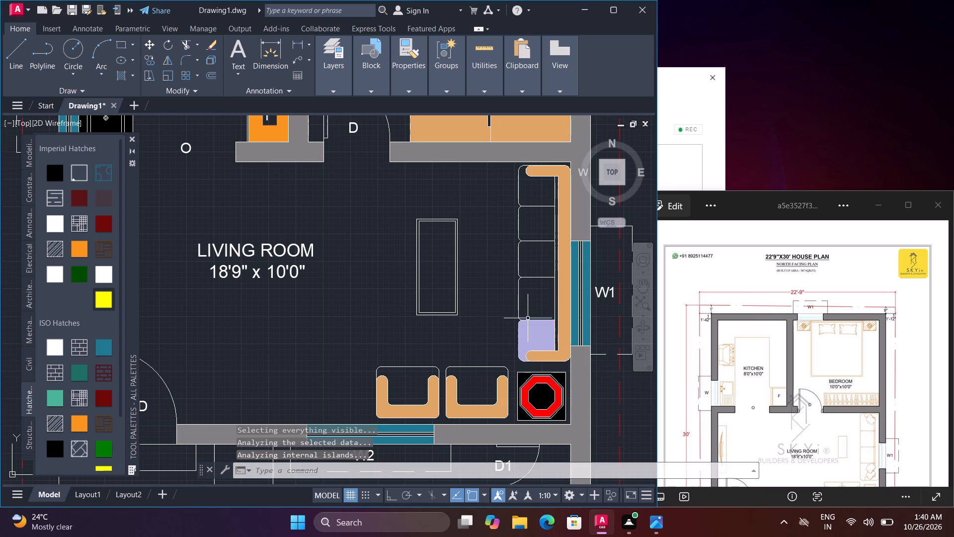
left_click(528, 317)
key("space")
left_click(533, 262)
key("space")
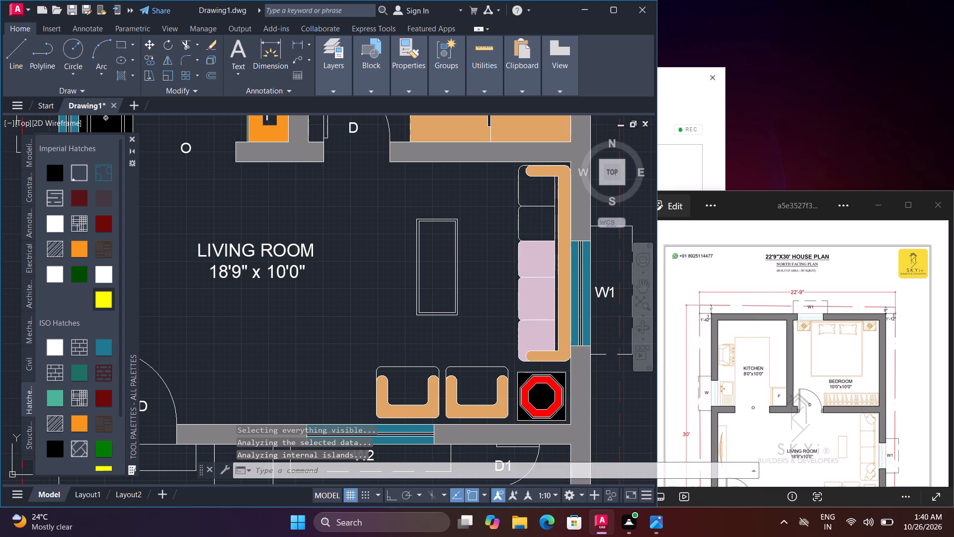
left_click(535, 232)
key("space")
left_click(533, 197)
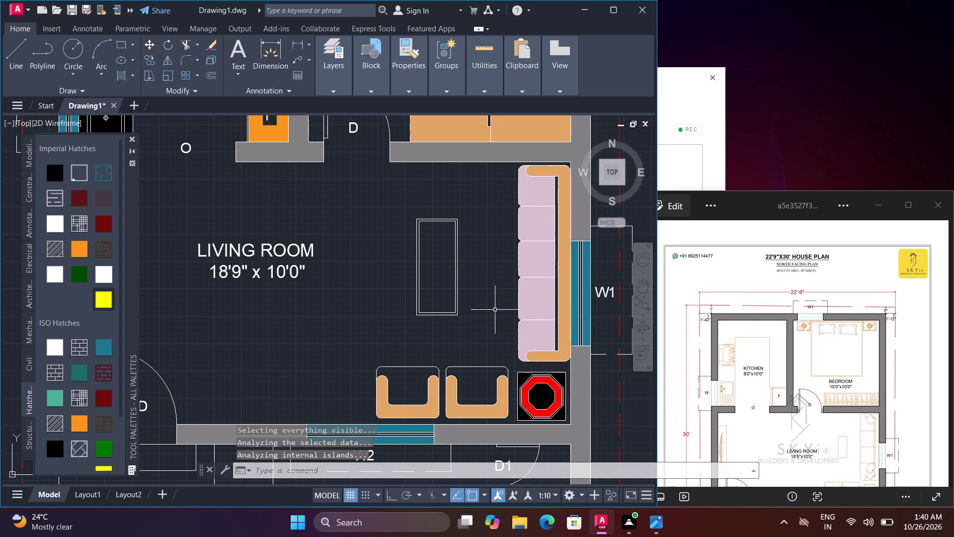
Fill the seats of the two living room armchairs with the same pink solid Imperial hatch.
key("space")
left_click(487, 381)
key("space")
left_click(416, 381)
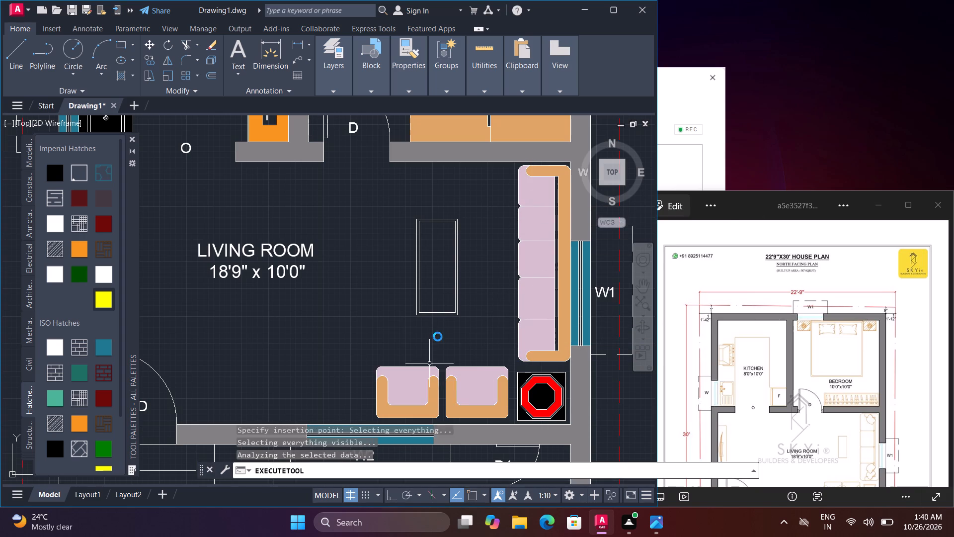
Fill the coffee table's border with the pink solid Imperial hatch and its top with the black solid ISO hatch.
scroll(441, 313, "up", 2)
key("space")
left_click(445, 318)
scroll(445, 317, "down", 1)
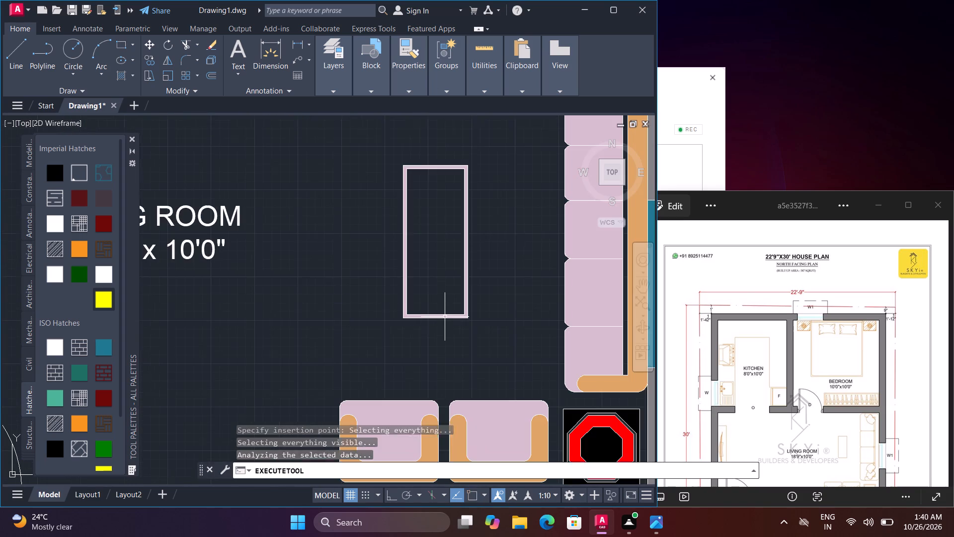
left_click(52, 339)
left_click(417, 249)
scroll(428, 261, "down", 1)
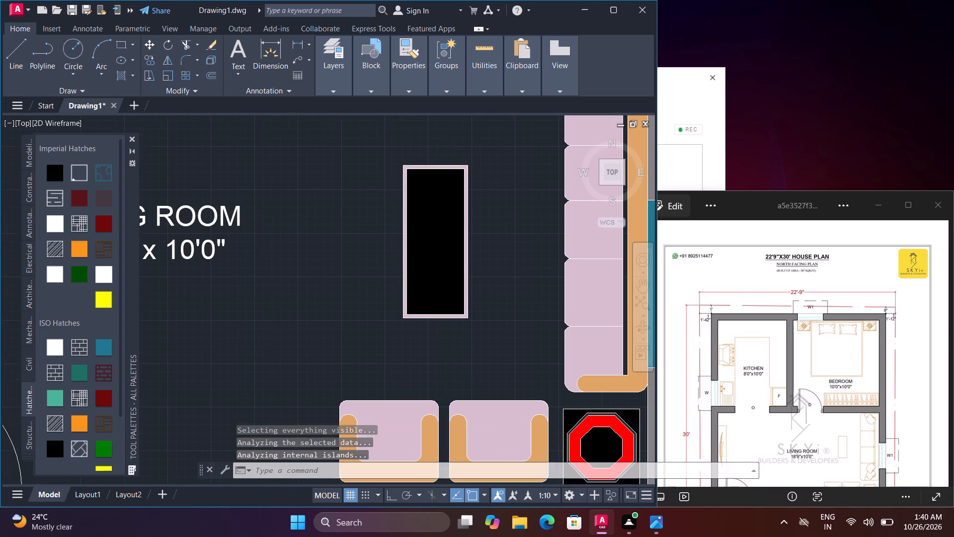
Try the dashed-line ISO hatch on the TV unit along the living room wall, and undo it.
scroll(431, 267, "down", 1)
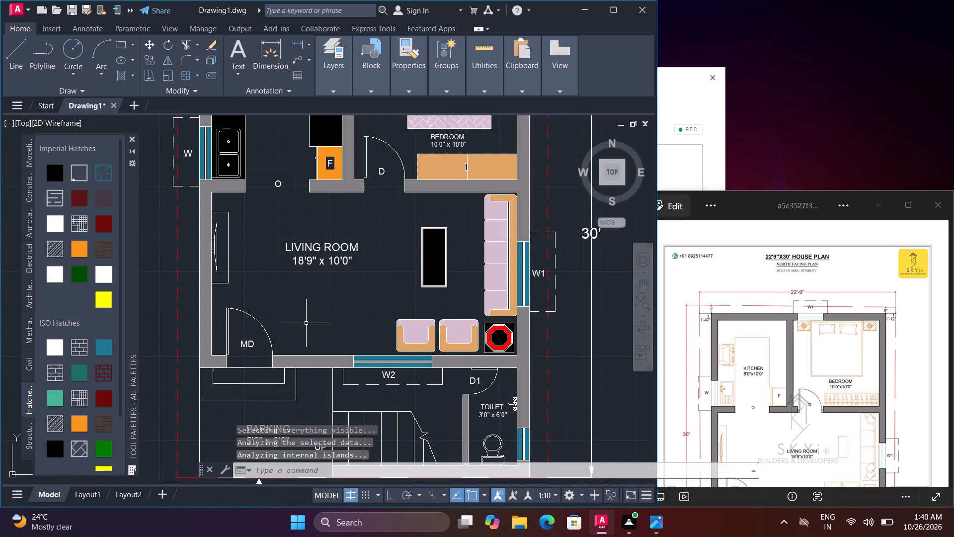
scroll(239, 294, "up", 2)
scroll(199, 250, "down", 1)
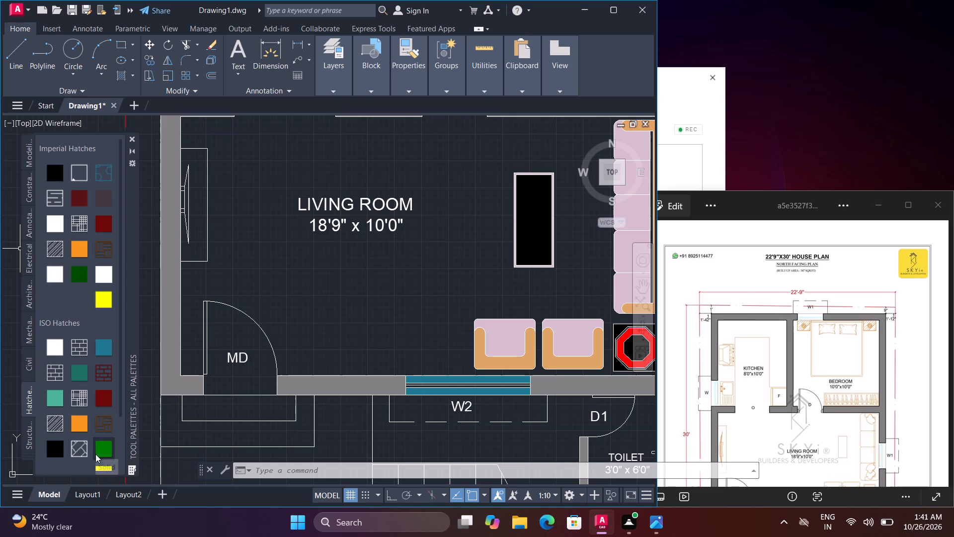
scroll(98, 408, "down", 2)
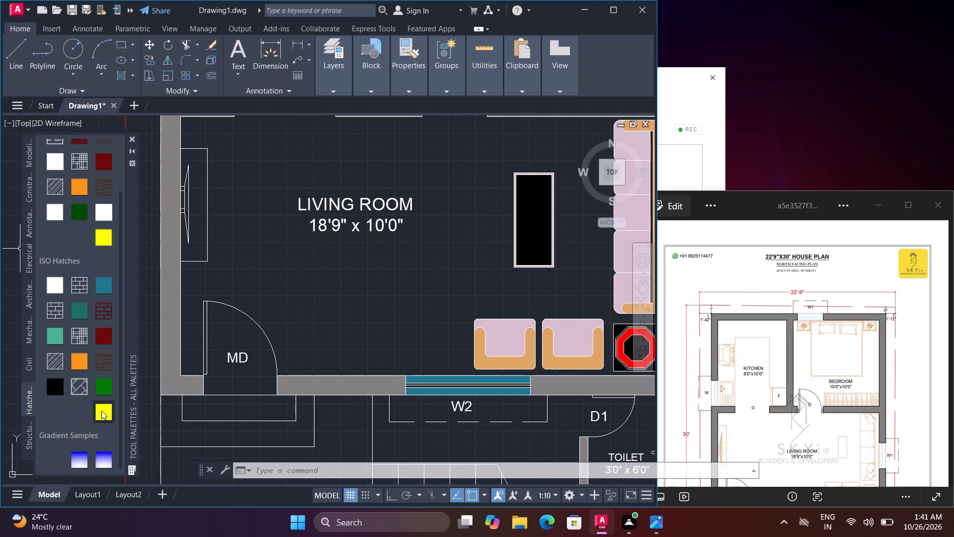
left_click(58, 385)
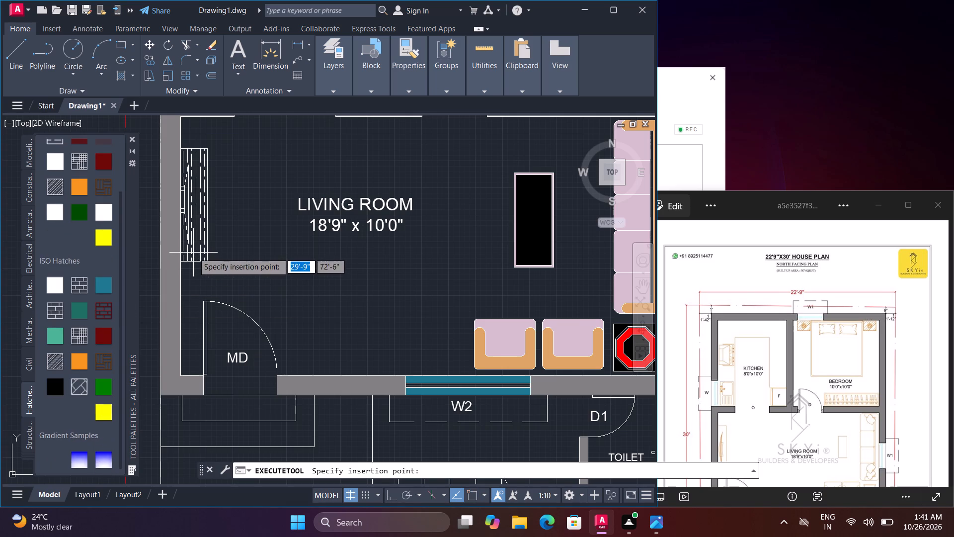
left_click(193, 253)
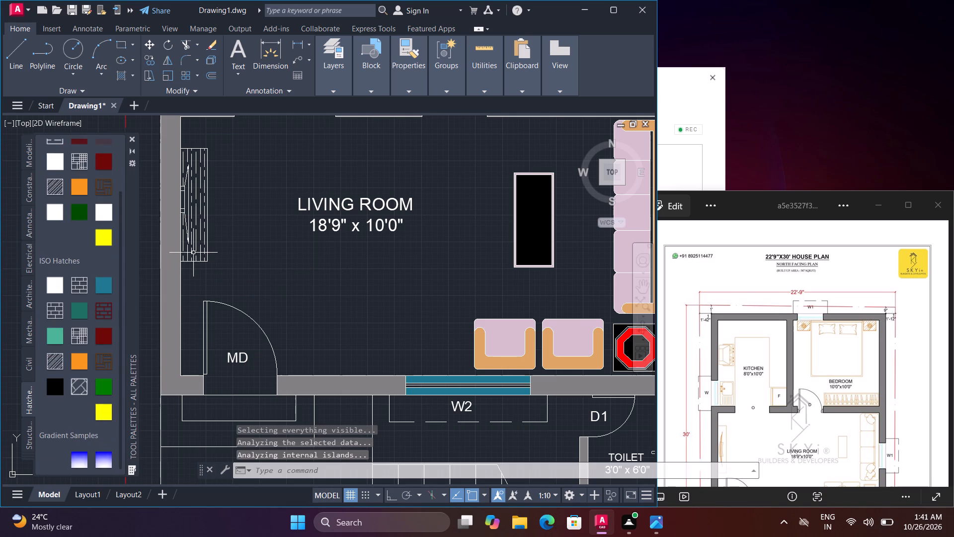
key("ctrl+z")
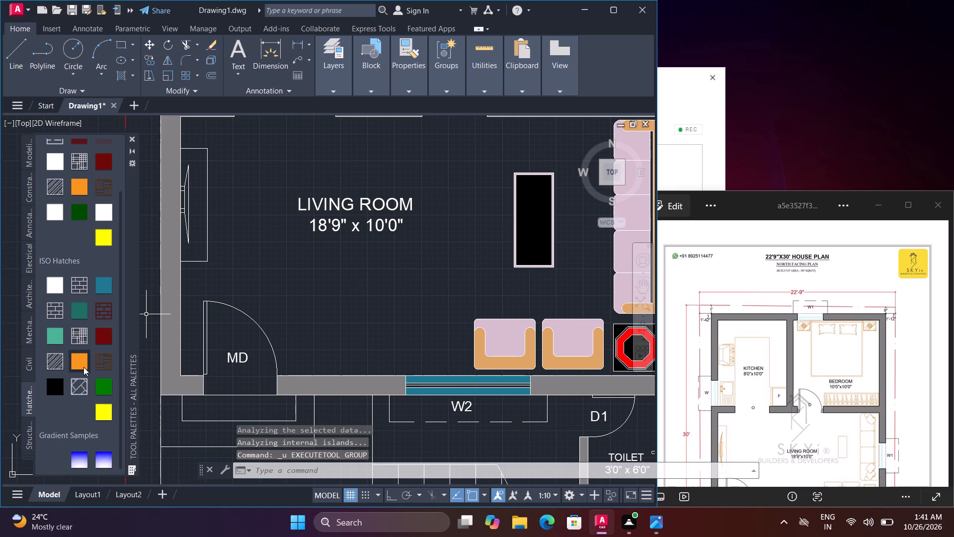
Fill the TV unit along the living room wall with the light orange solid Imperial hatch.
left_click(101, 215)
left_click(192, 248)
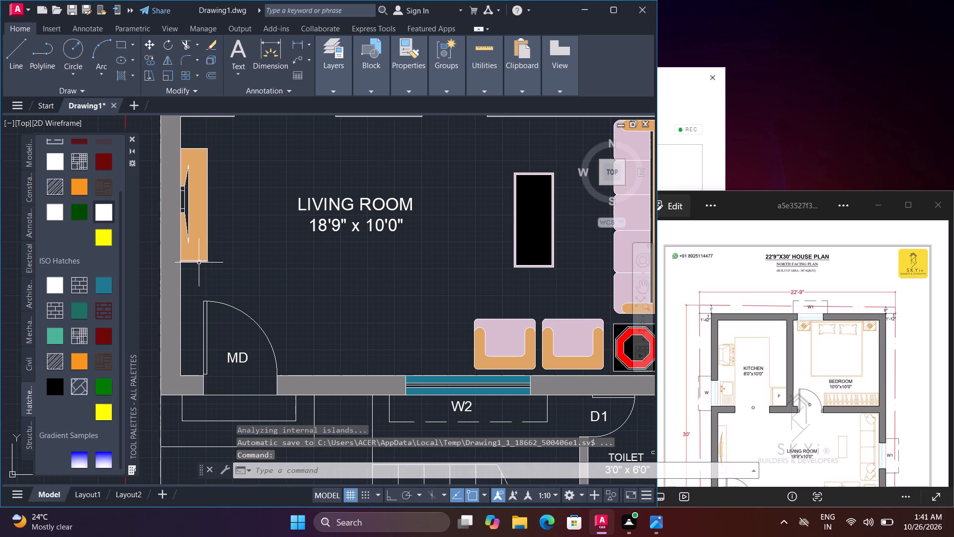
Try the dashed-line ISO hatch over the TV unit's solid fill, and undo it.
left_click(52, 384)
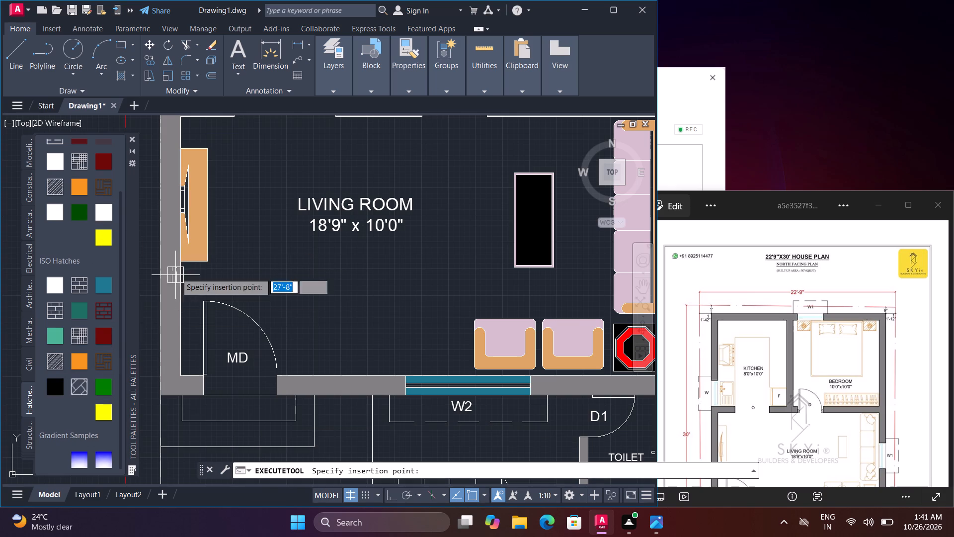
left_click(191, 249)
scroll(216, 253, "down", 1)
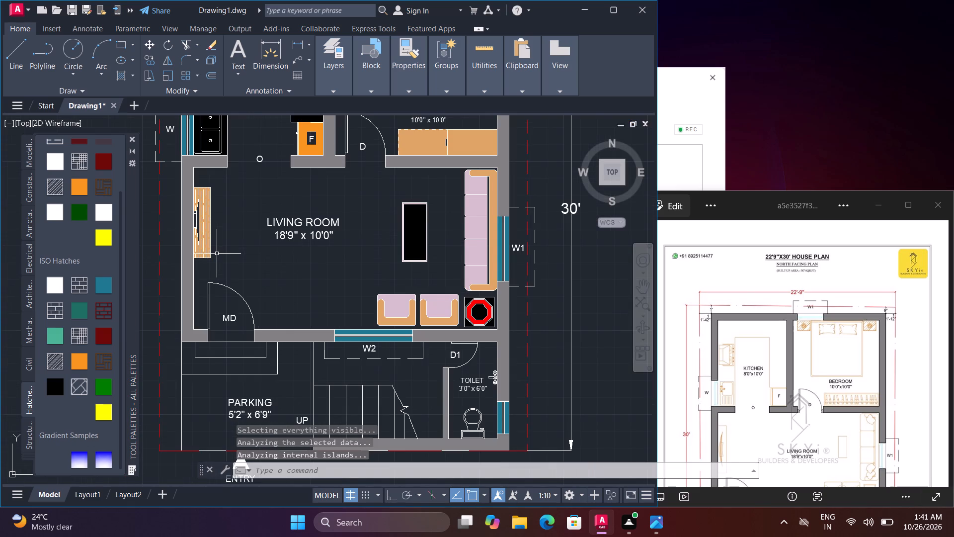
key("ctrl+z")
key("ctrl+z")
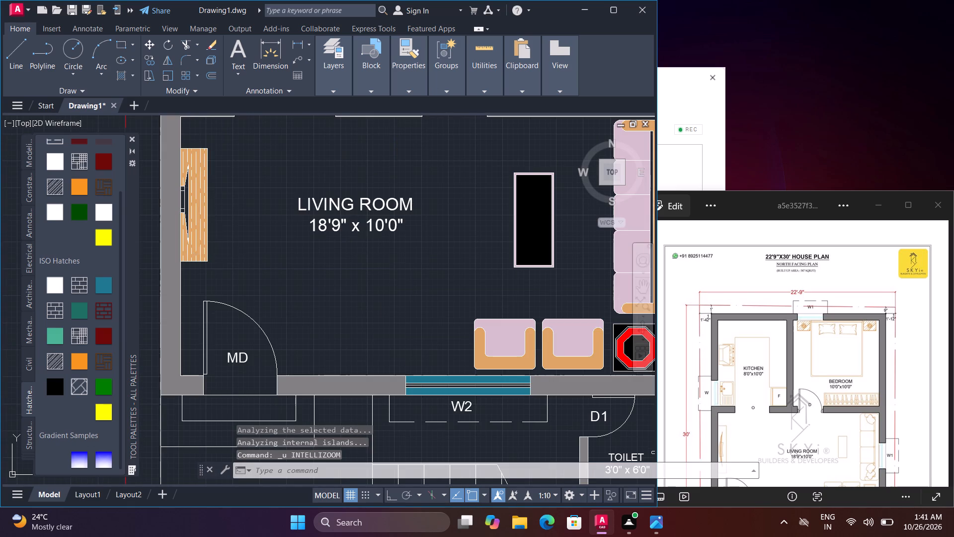
Check the parking area on the reference plan and fill the parking floor with the teal solid ISO hatch.
scroll(217, 254, "down", 1)
scroll(264, 262, "down", 1)
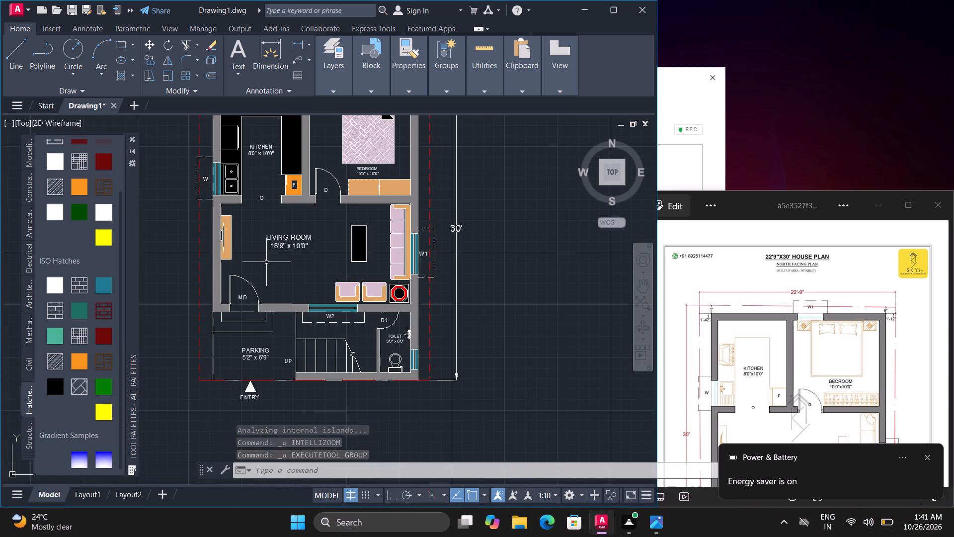
left_click(931, 457)
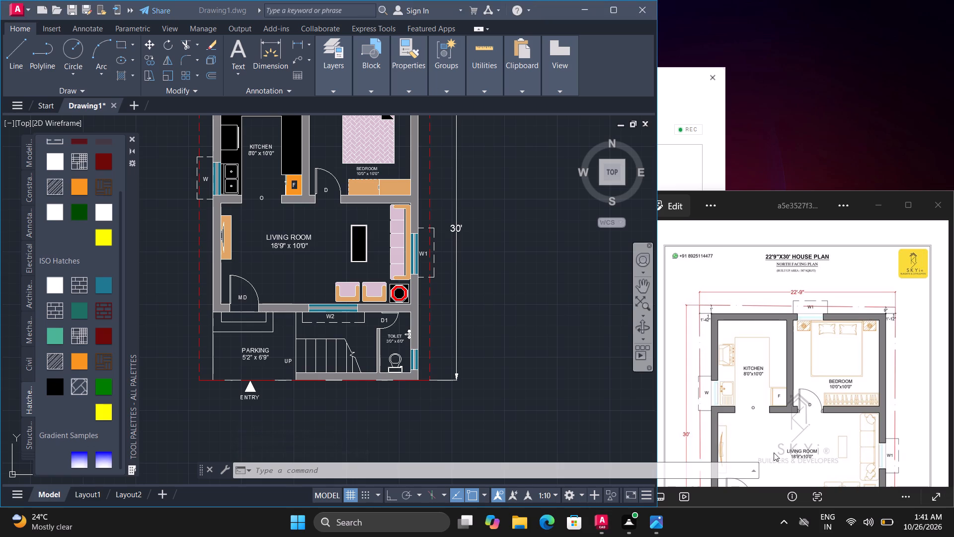
scroll(634, 378, "down", 1)
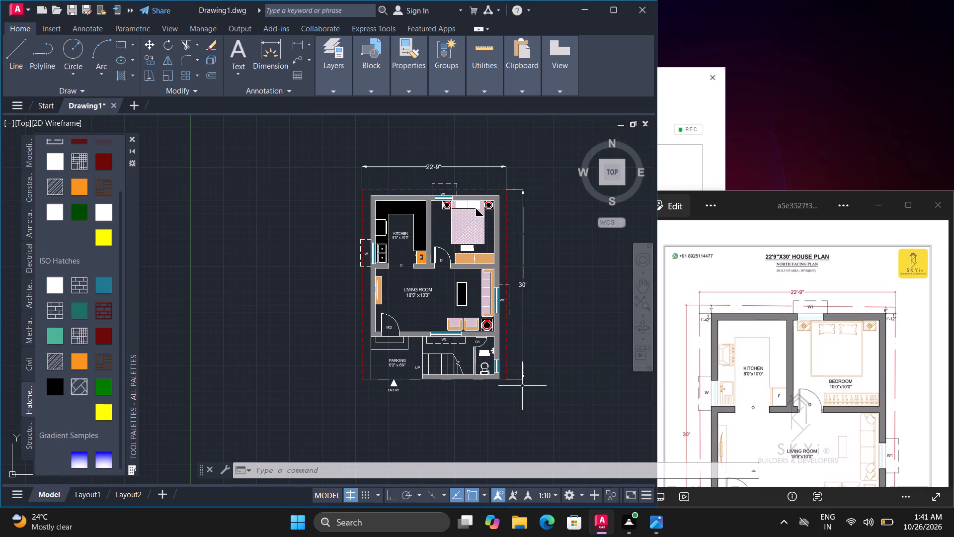
scroll(828, 389, "down", 4)
scroll(794, 425, "up", 4)
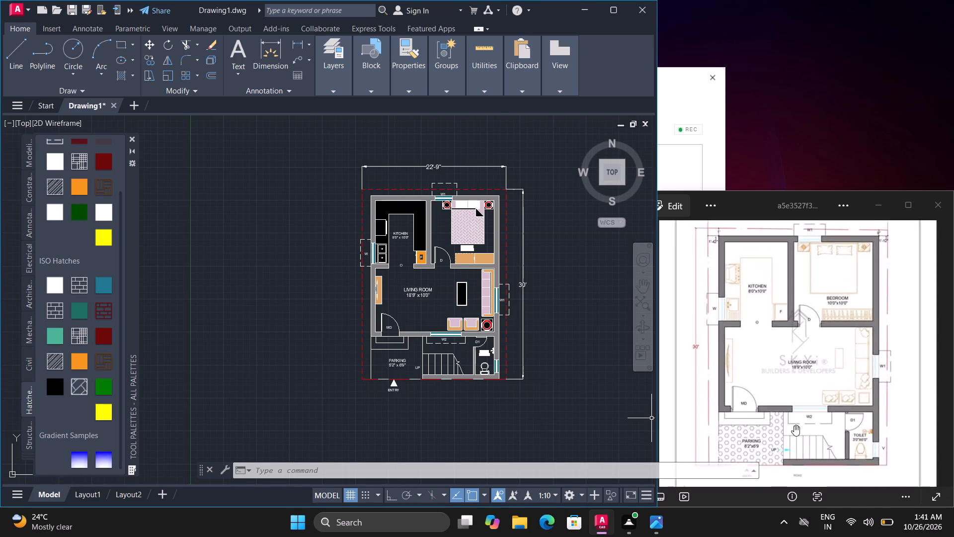
scroll(794, 425, "up", 3)
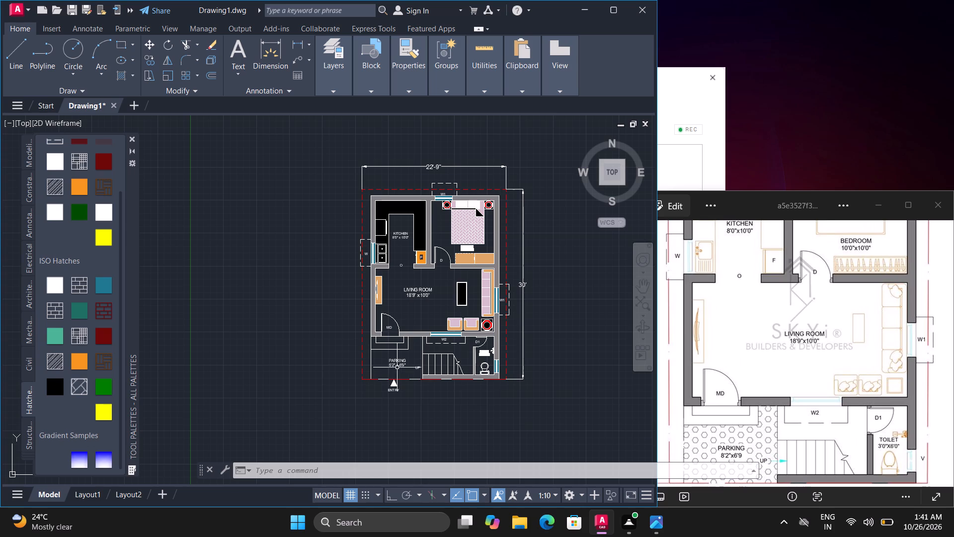
scroll(397, 367, "up", 2)
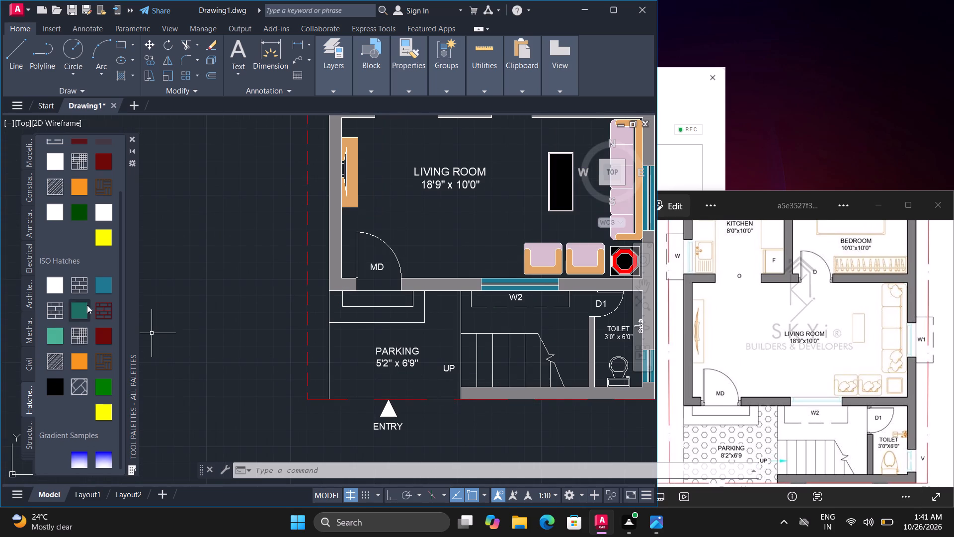
left_click(103, 289)
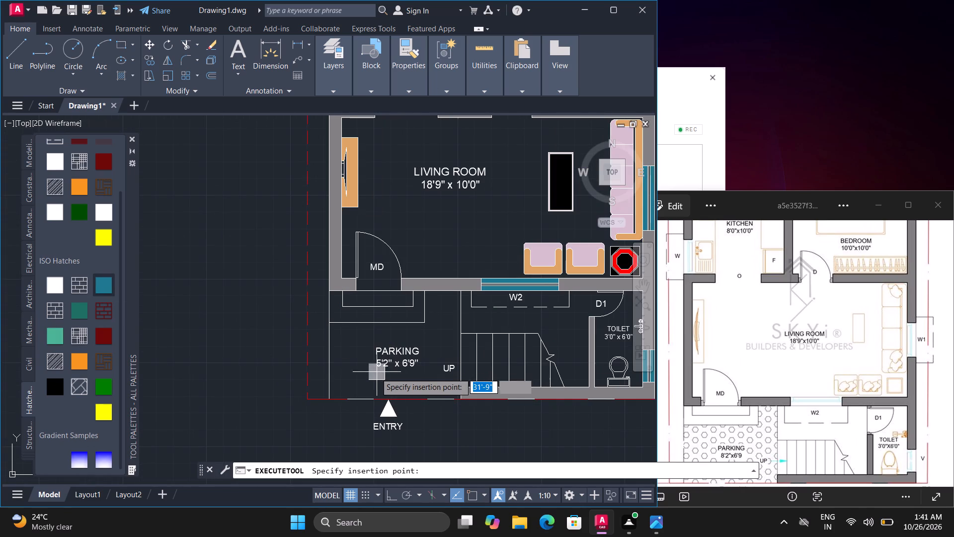
left_click(360, 376)
Overlay the teal parking floor with the herringbone ISO hatch.
left_click(78, 380)
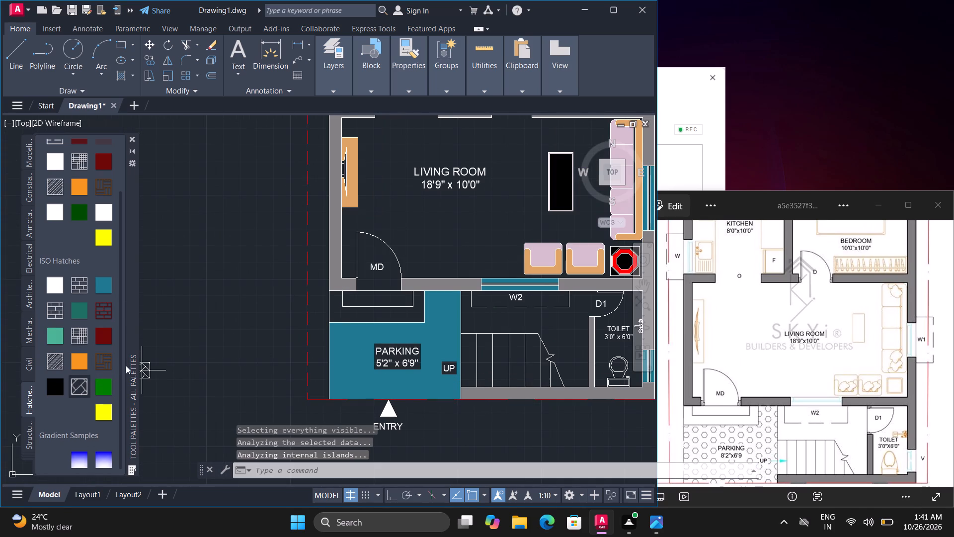
left_click(108, 361)
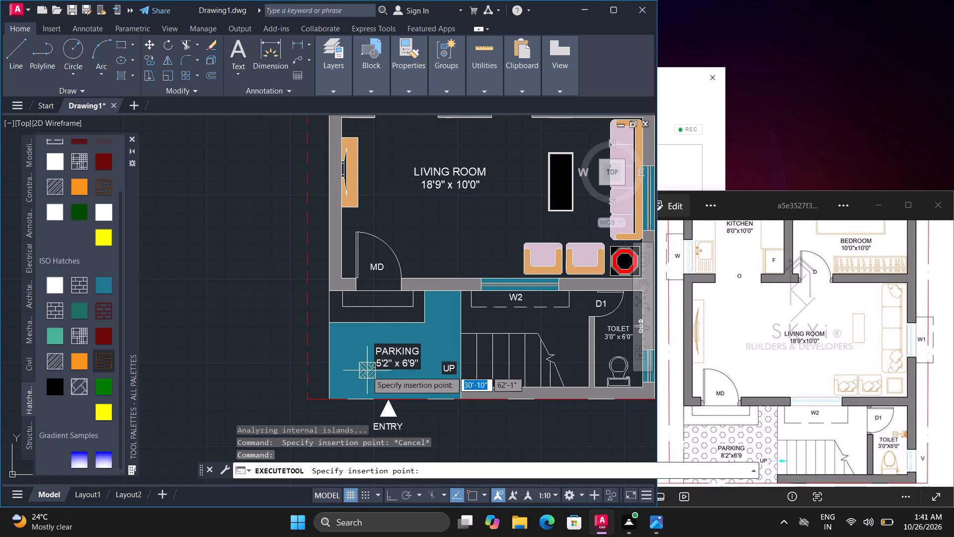
left_click(359, 374)
scroll(371, 373, "down", 1)
middle_click_drag(441, 417, 369, 415)
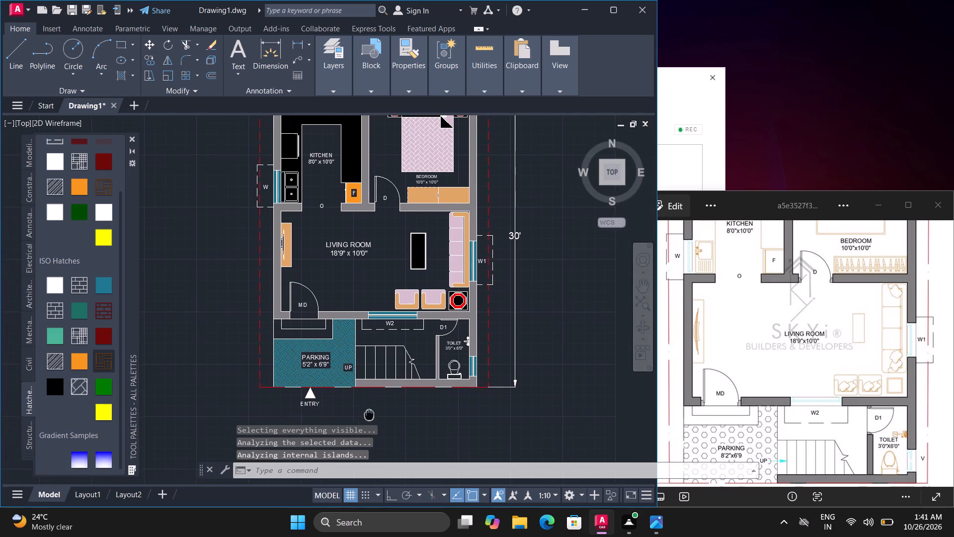
middle_click_drag(369, 415, 368, 415)
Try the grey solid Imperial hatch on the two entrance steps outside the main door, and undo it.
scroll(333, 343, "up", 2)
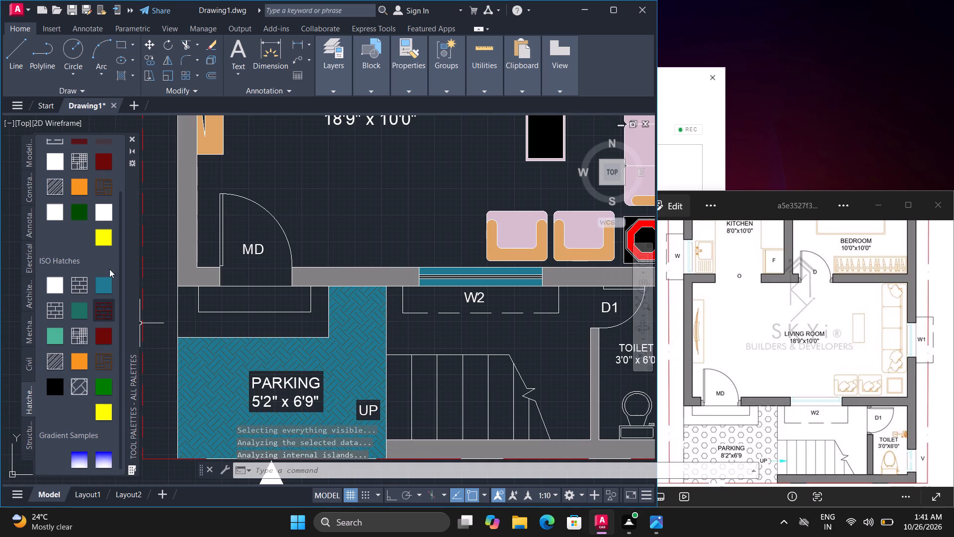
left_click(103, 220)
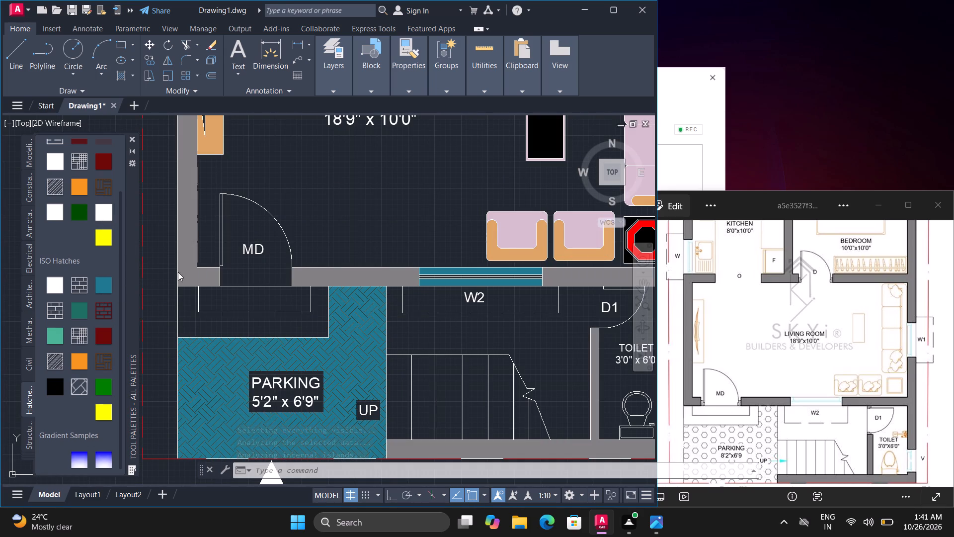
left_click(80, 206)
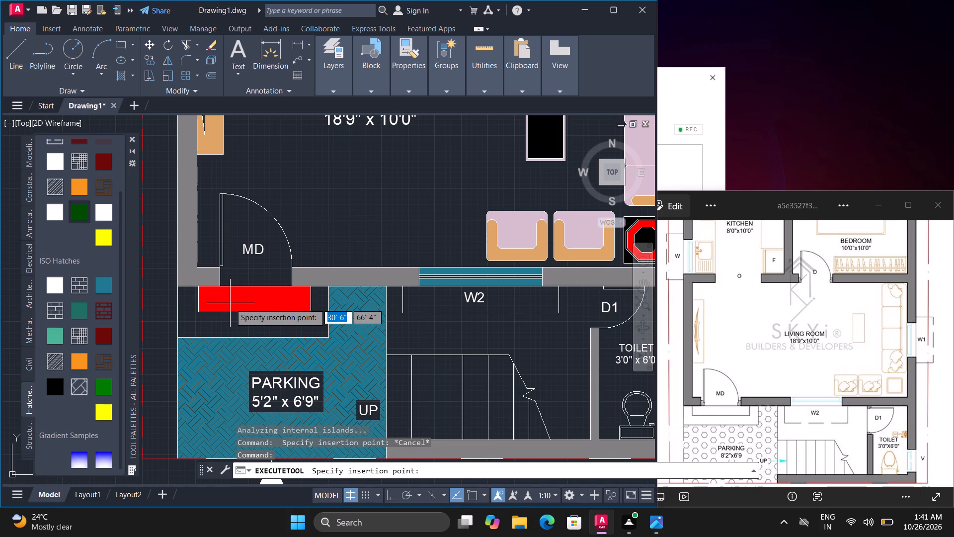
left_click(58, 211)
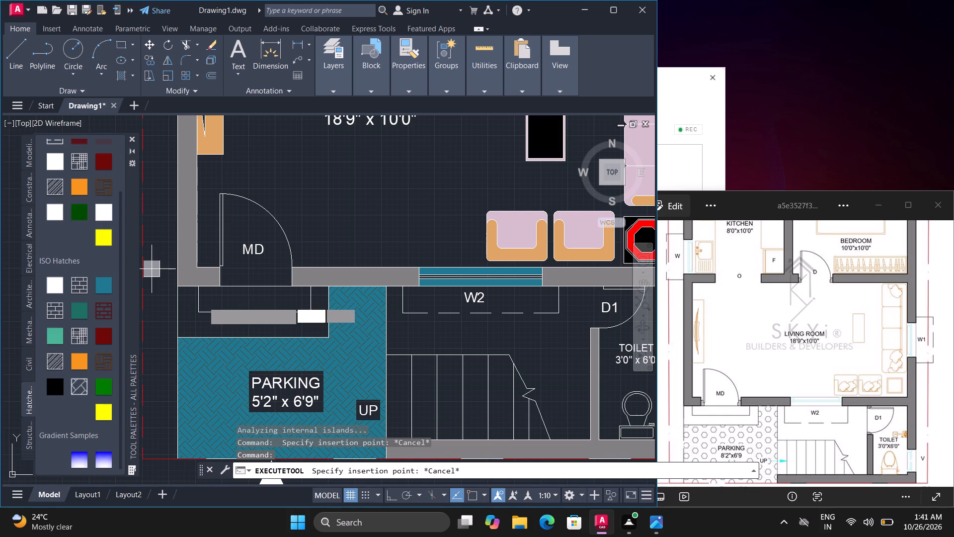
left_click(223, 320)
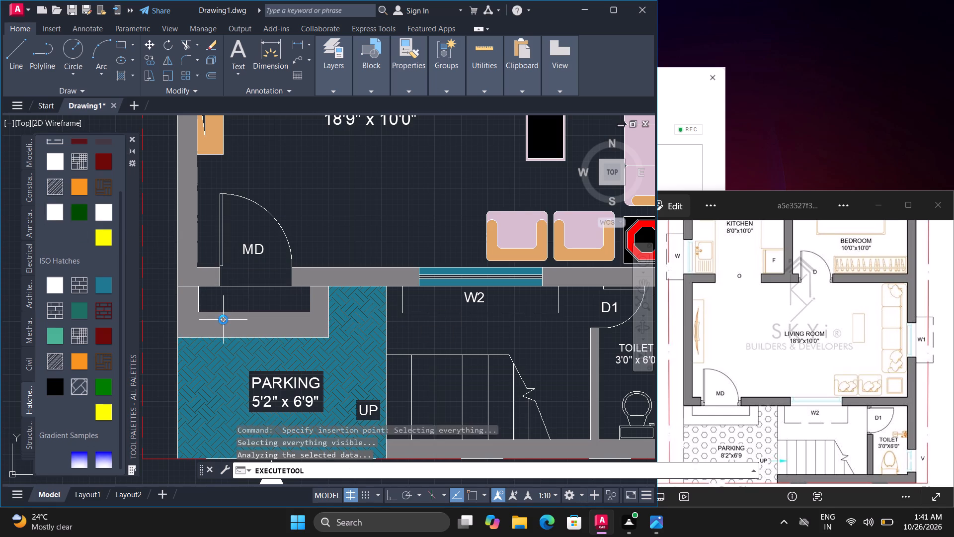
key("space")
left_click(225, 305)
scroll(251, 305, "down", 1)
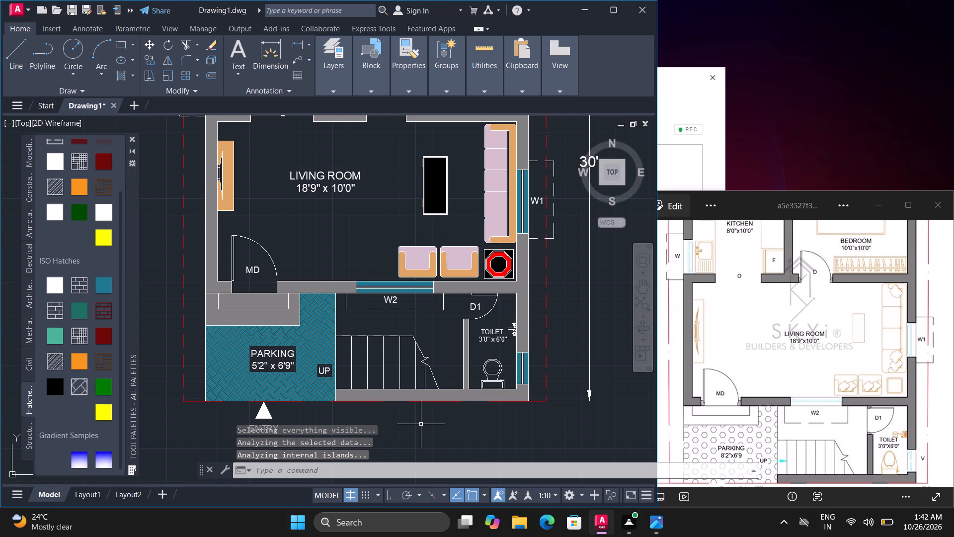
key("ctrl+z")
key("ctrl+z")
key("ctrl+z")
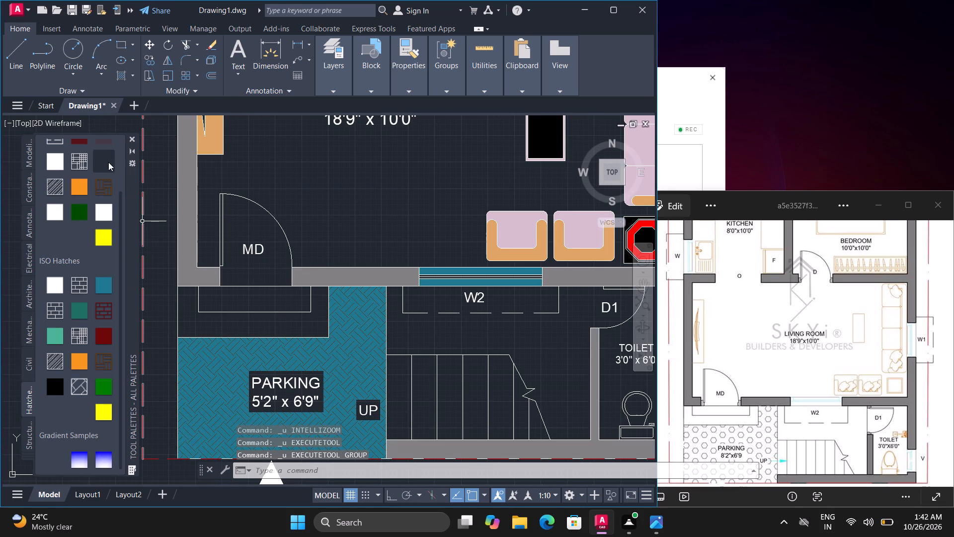
Fill both entrance steps outside the main door with the mauve solid Imperial hatch.
scroll(108, 160, "up", 1)
left_click(98, 203)
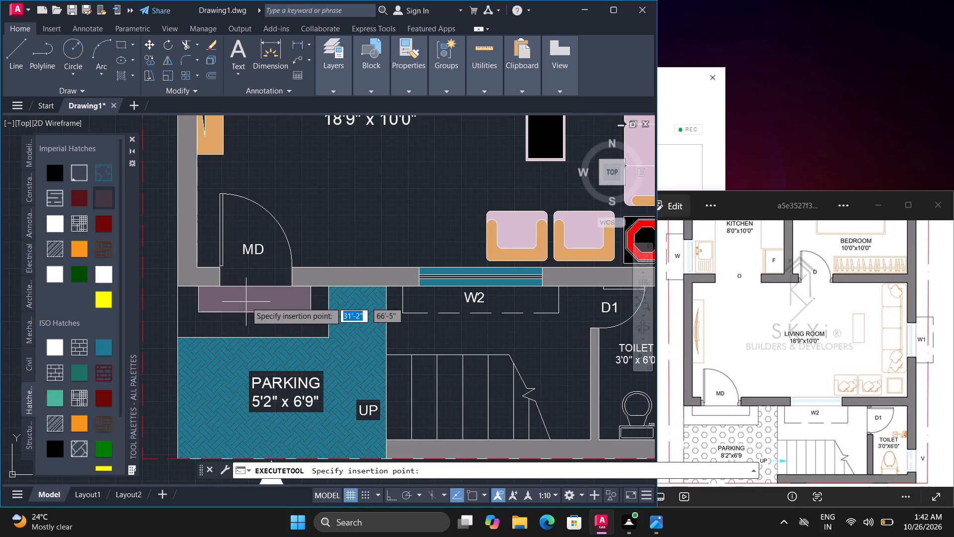
left_click(247, 302)
key("space")
left_click(253, 318)
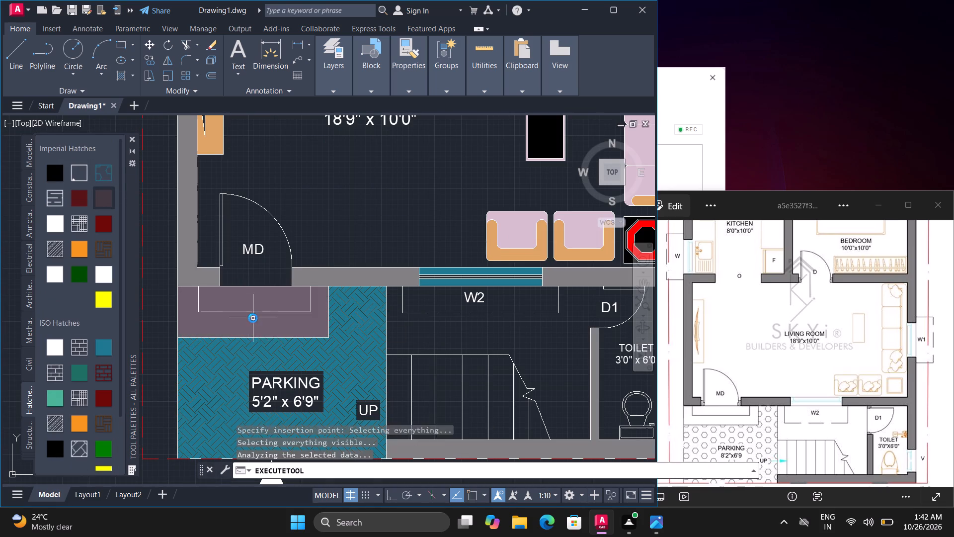
scroll(268, 323, "down", 1)
middle_click_drag(368, 329, 312, 305)
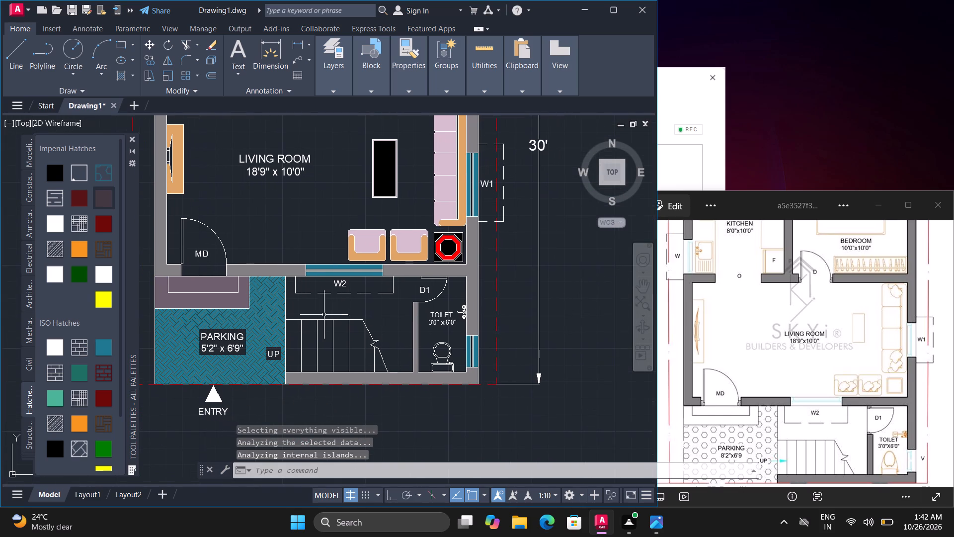
Fill every other staircase tread, starting with the one beside the parking, with the black solid ISO hatch.
scroll(345, 339, "up", 1)
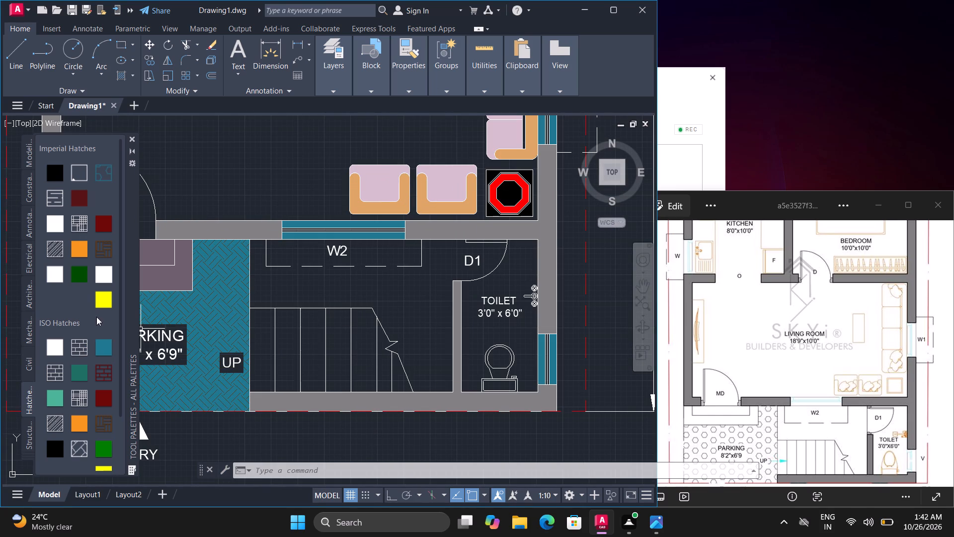
left_click(60, 338)
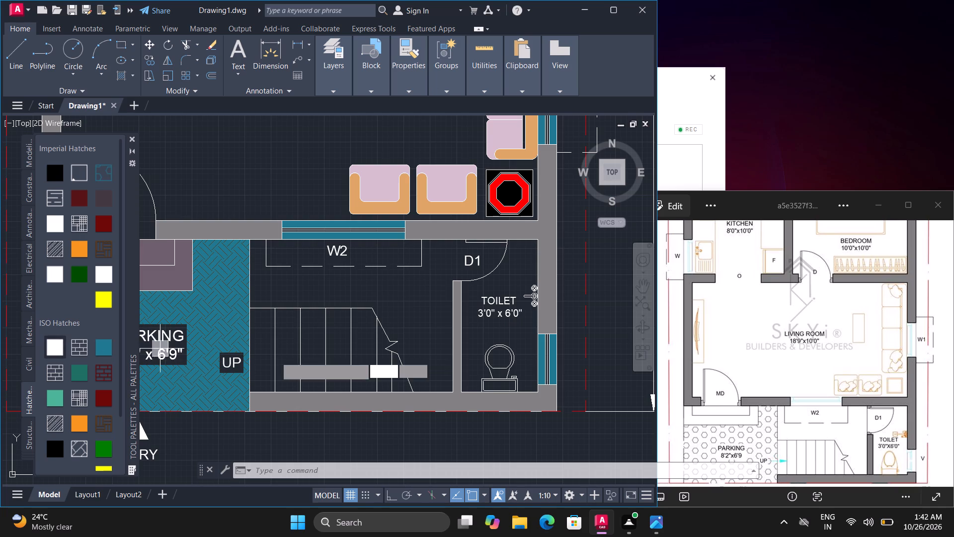
left_click(268, 344)
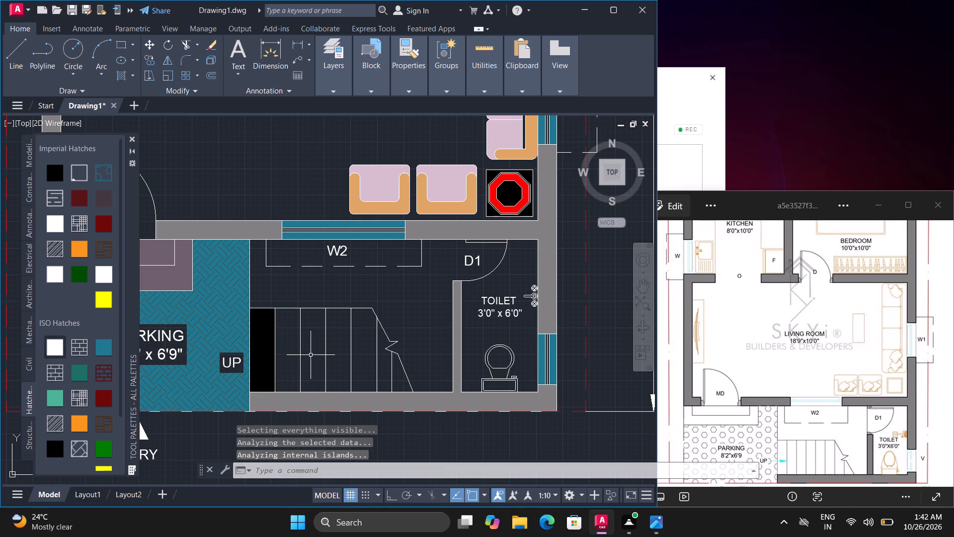
key("space")
left_click(316, 355)
key("space")
left_click(367, 367)
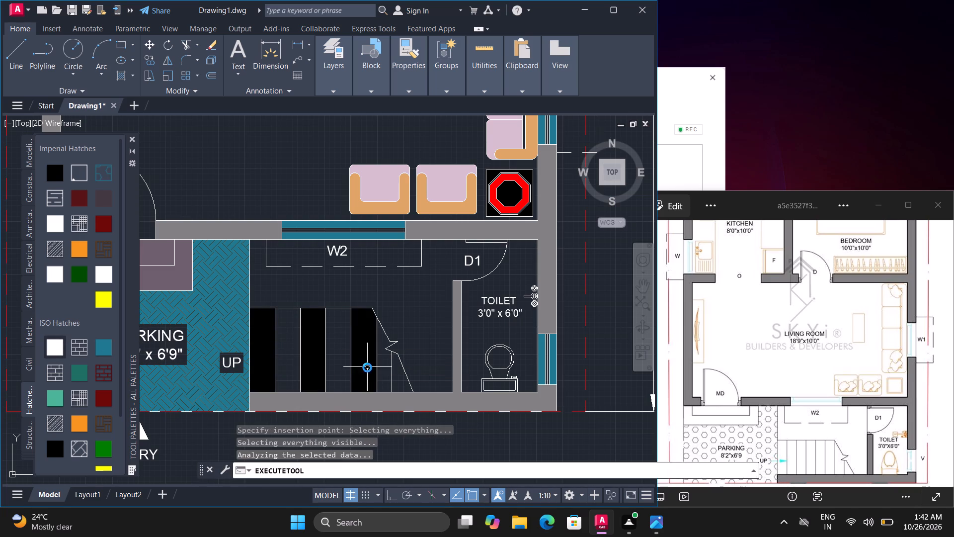
key("space")
left_click(397, 383)
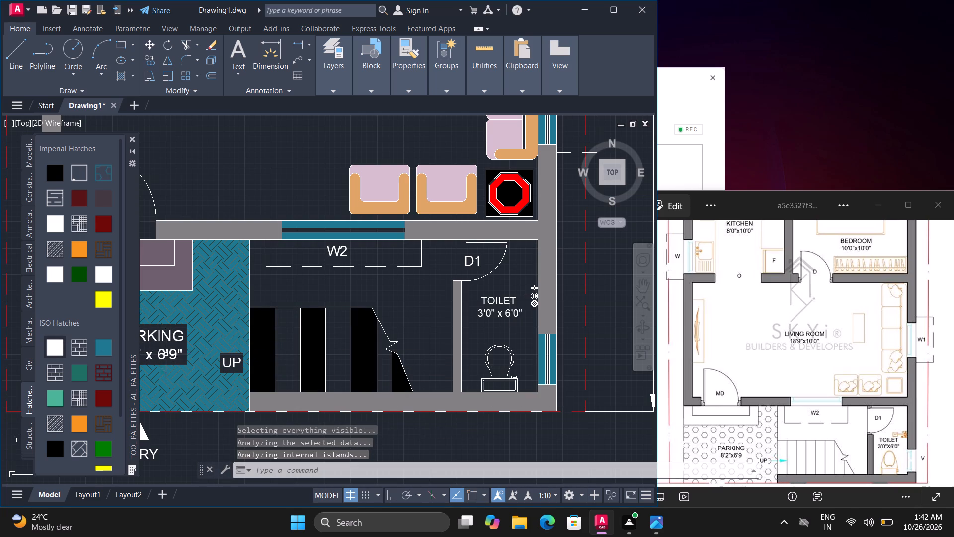
Fill the remaining staircase treads between the black ones with the white solid Imperial hatch.
left_click(51, 176)
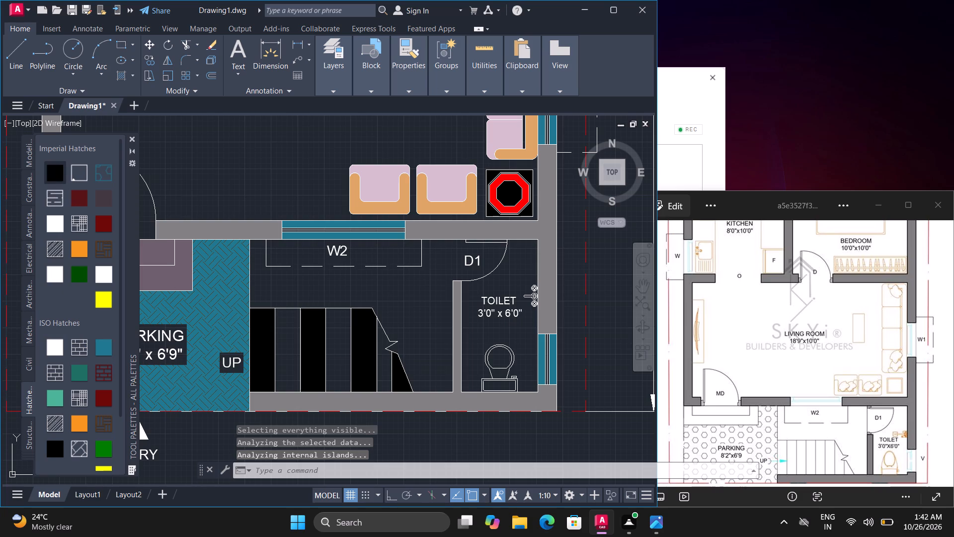
left_click(287, 358)
key("space")
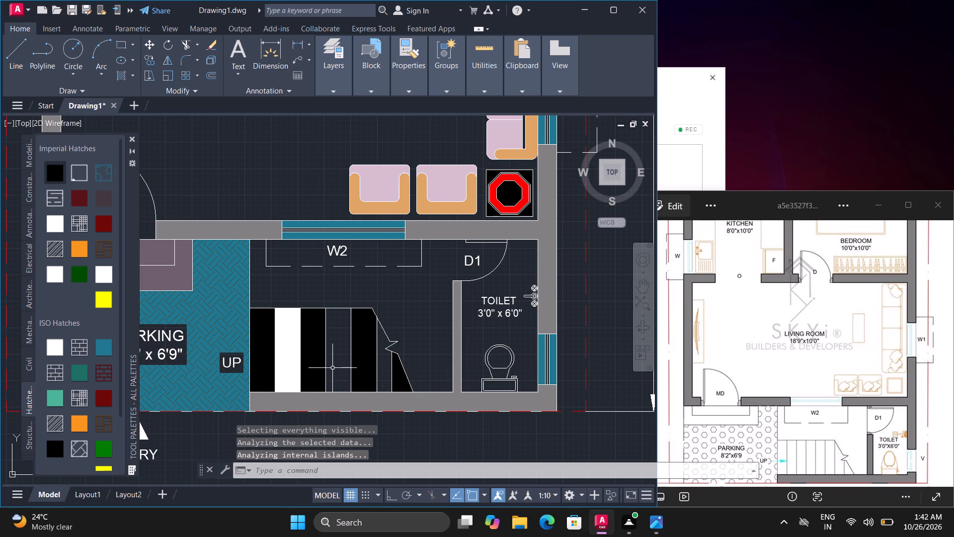
left_click_drag(338, 368, 342, 369)
key("space")
left_click(383, 368)
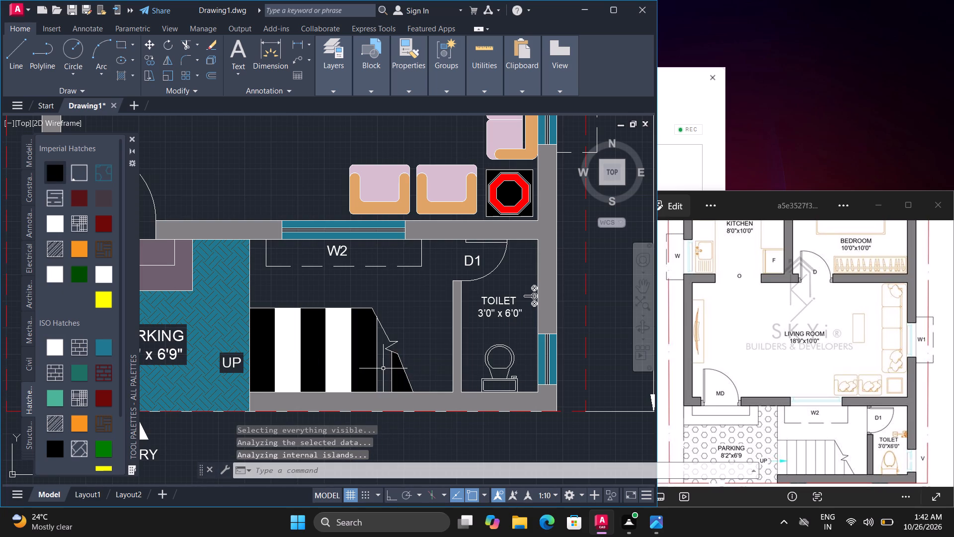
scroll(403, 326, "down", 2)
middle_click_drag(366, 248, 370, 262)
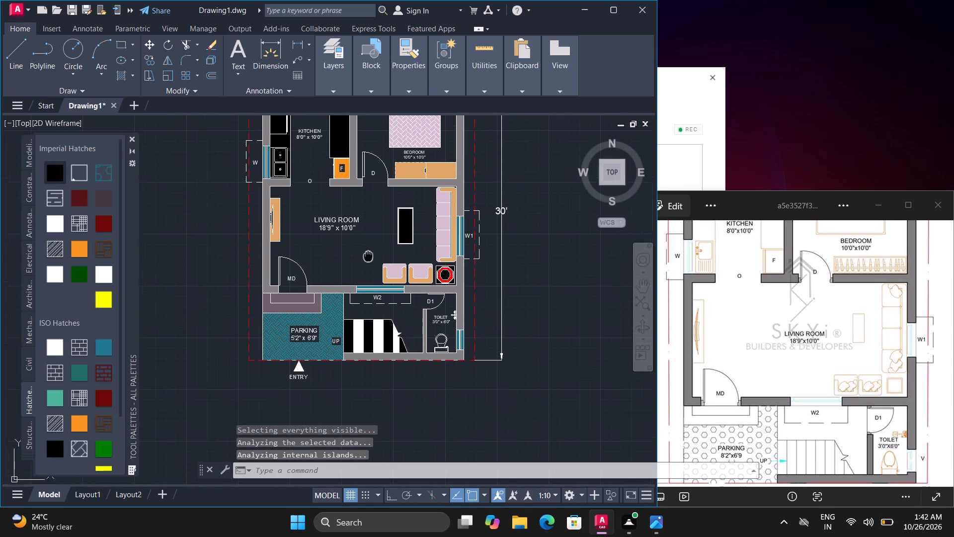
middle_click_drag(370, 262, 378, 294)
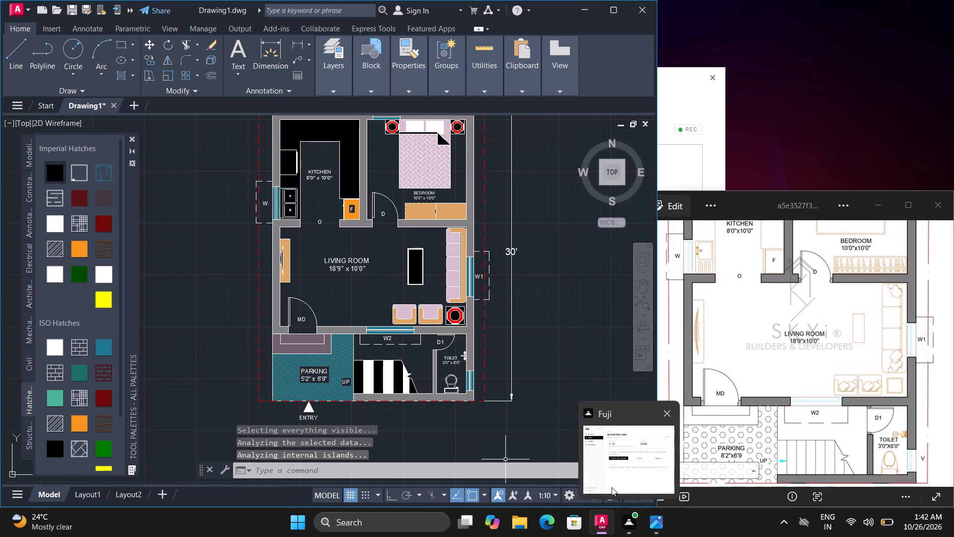
Close the reference image, maximize the drawing window and close the tool palettes, leaving the whole floor plan in view.
scroll(370, 286, "down", 1)
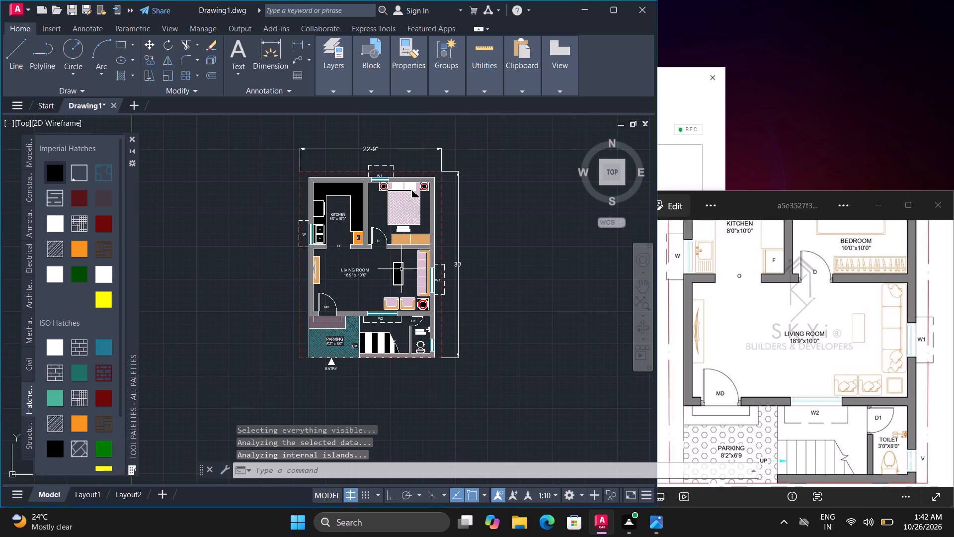
left_click(930, 205)
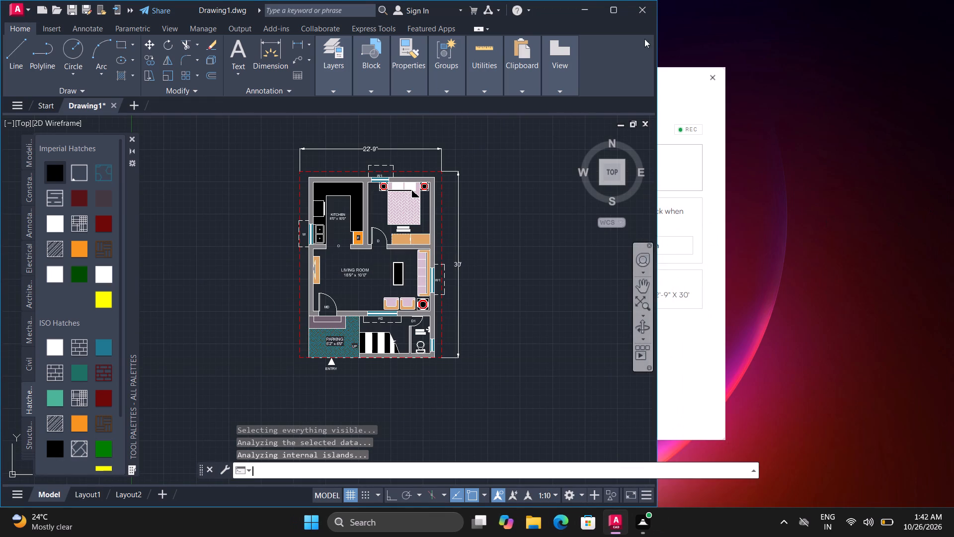
left_click(611, 6)
scroll(617, 173, "down", 1)
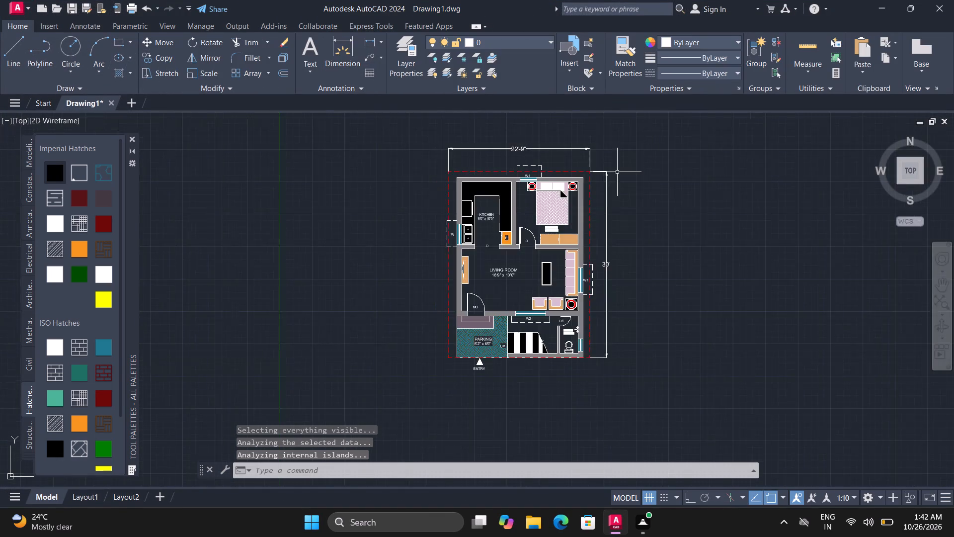
left_click(133, 141)
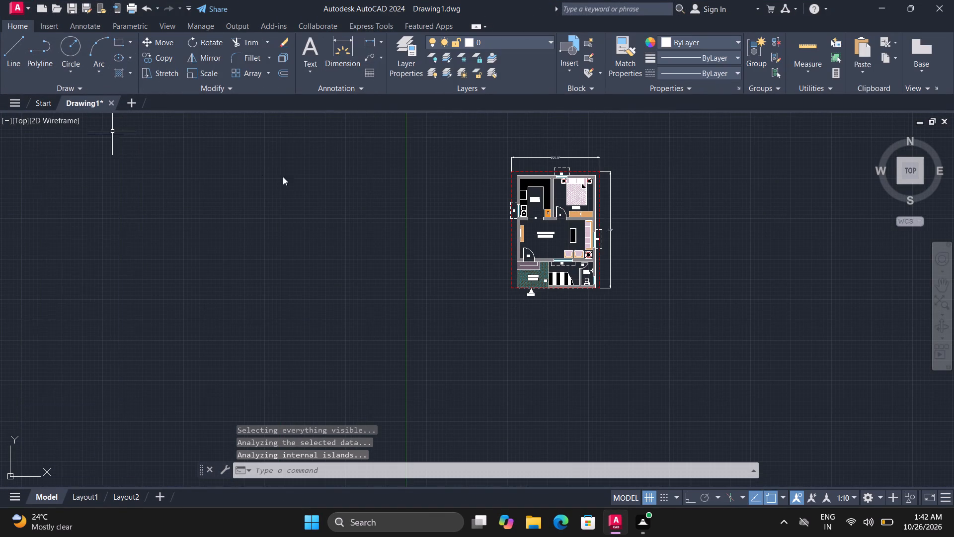
scroll(624, 251, "up", 3)
scroll(618, 228, "down", 2)
middle_click_drag(624, 239, 571, 315)
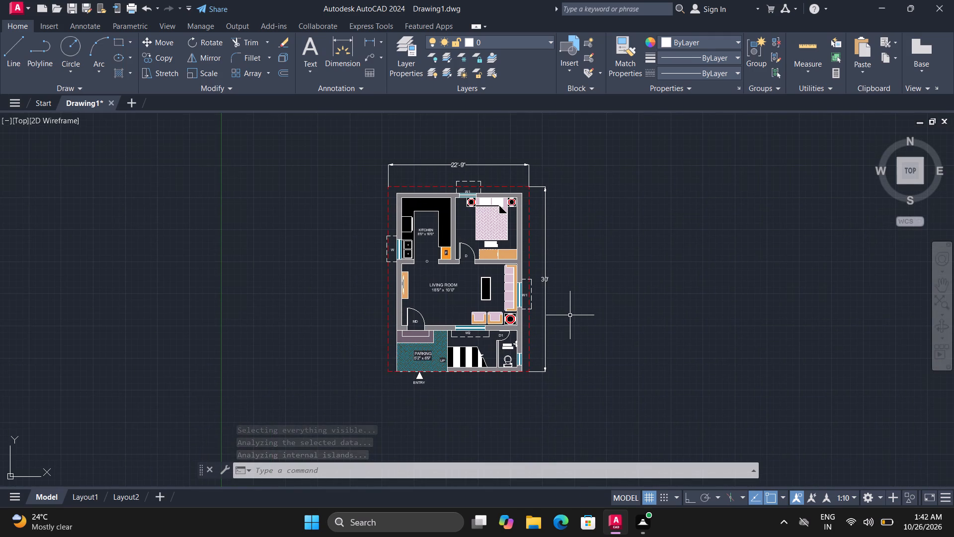
Turn off log file recording with the LOGFILEOFF command.
type("LOG")
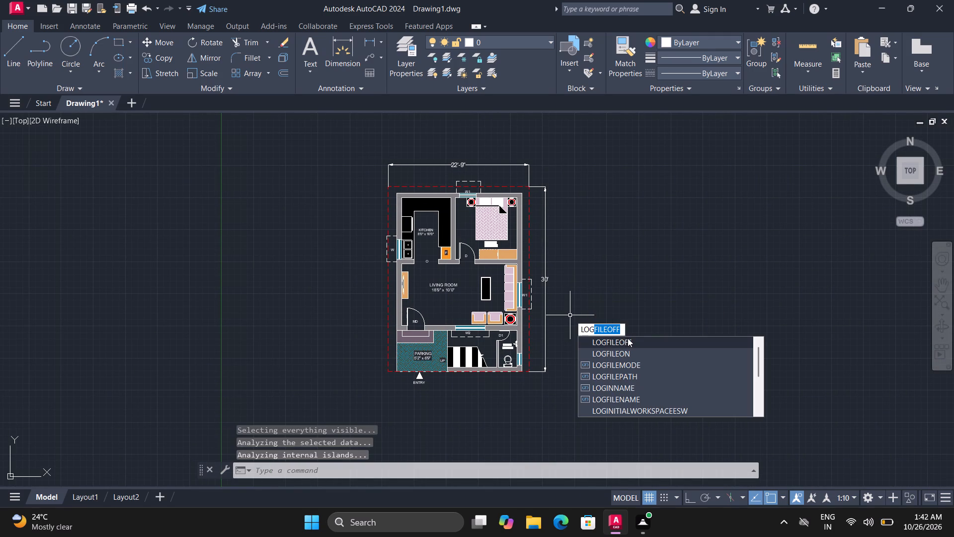
left_click(628, 338)
Save the drawing to the Desktop as Drawing34 in AutoCAD 2018 Drawing format.
key("ctrl+s")
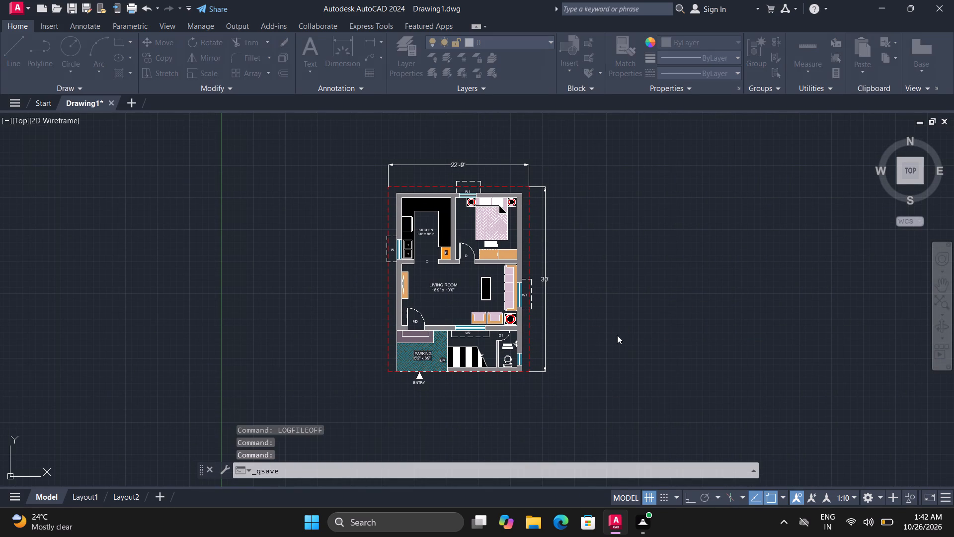
left_click(296, 225)
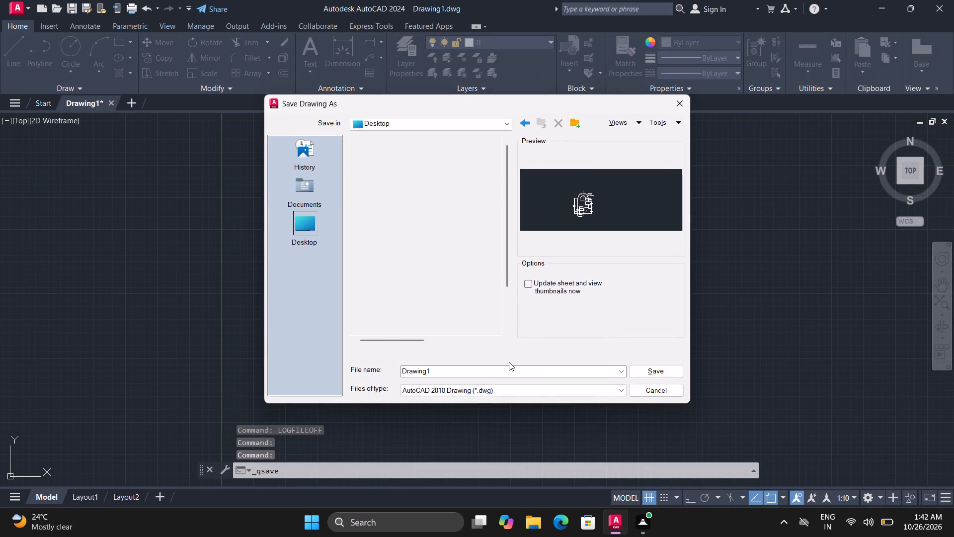
left_click(511, 366)
left_click(511, 366)
left_click(511, 369)
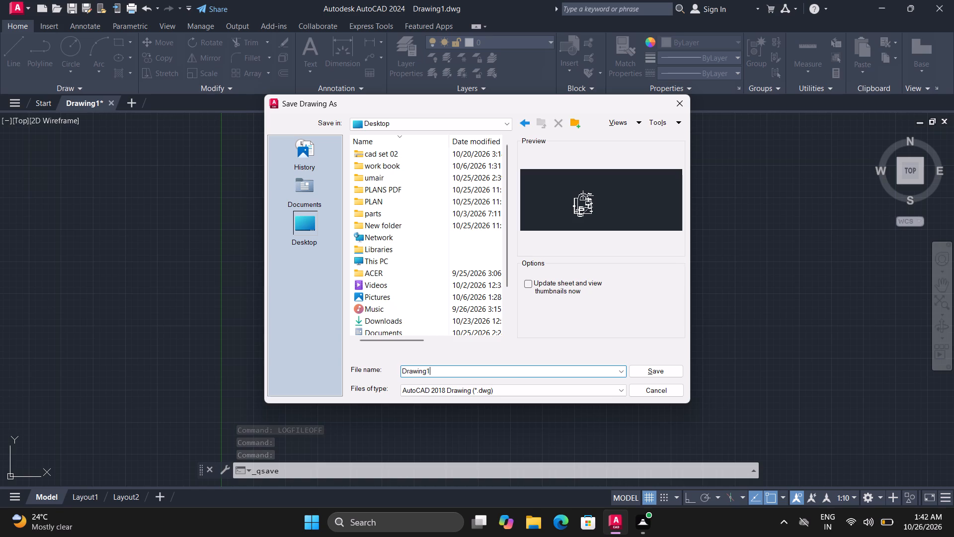
key("BackSpace")
type("34")
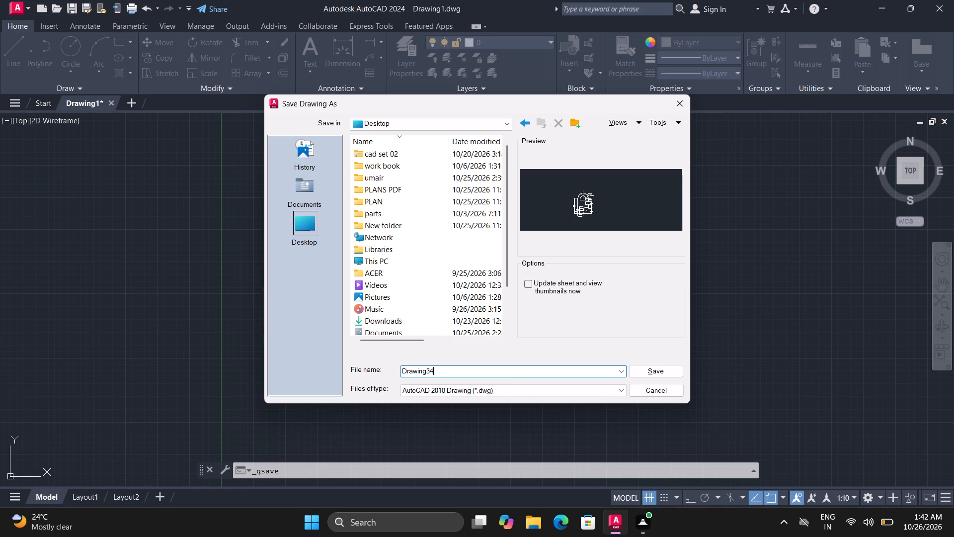
left_click(651, 367)
Plot a window around the whole dimensioned floor plan to PDF using the previous plot settings, saving the file on the Desktop.
key("ctrl+p")
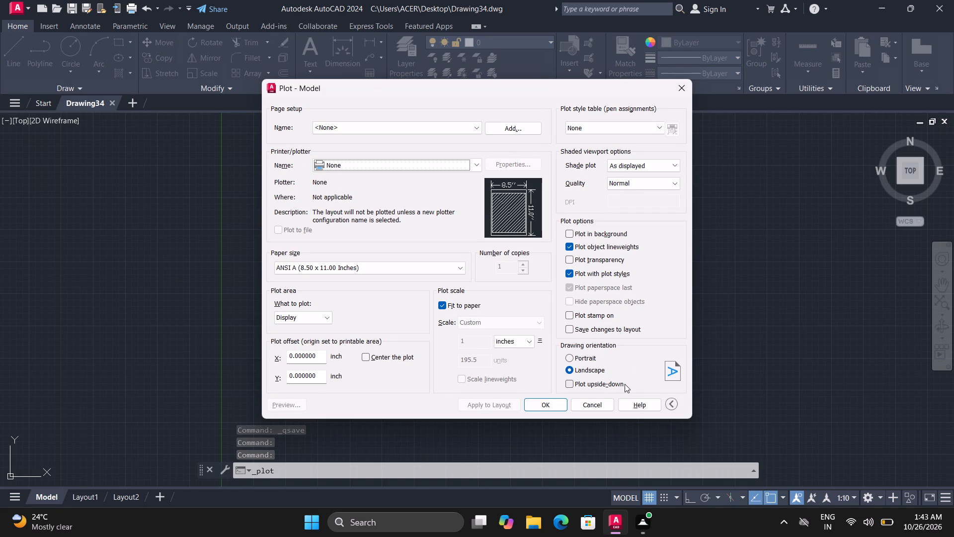
left_click(391, 126)
left_click(406, 146)
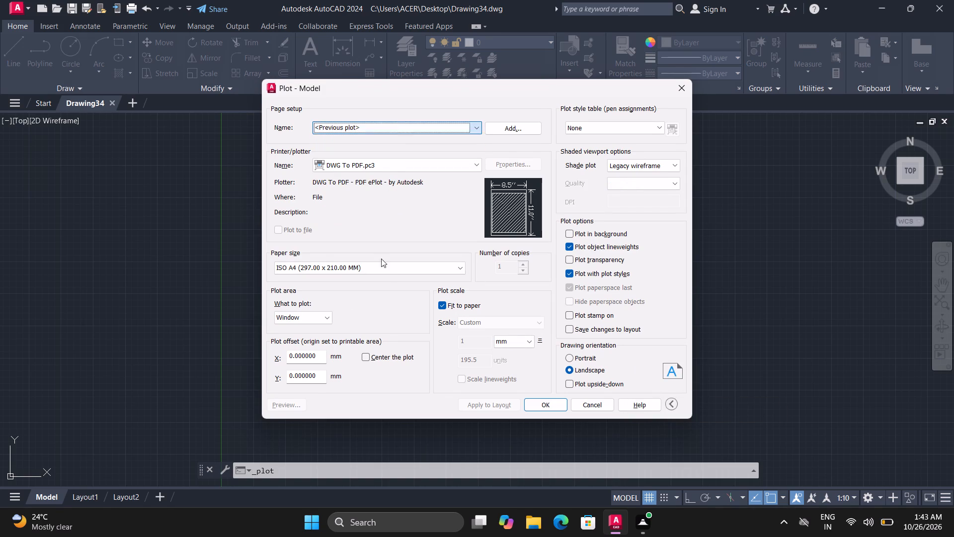
left_click(383, 319)
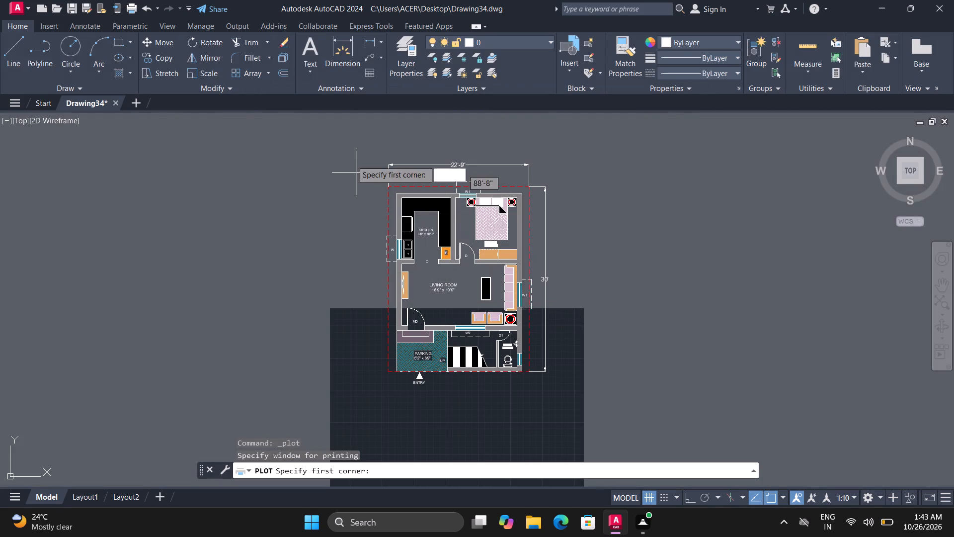
left_click(343, 139)
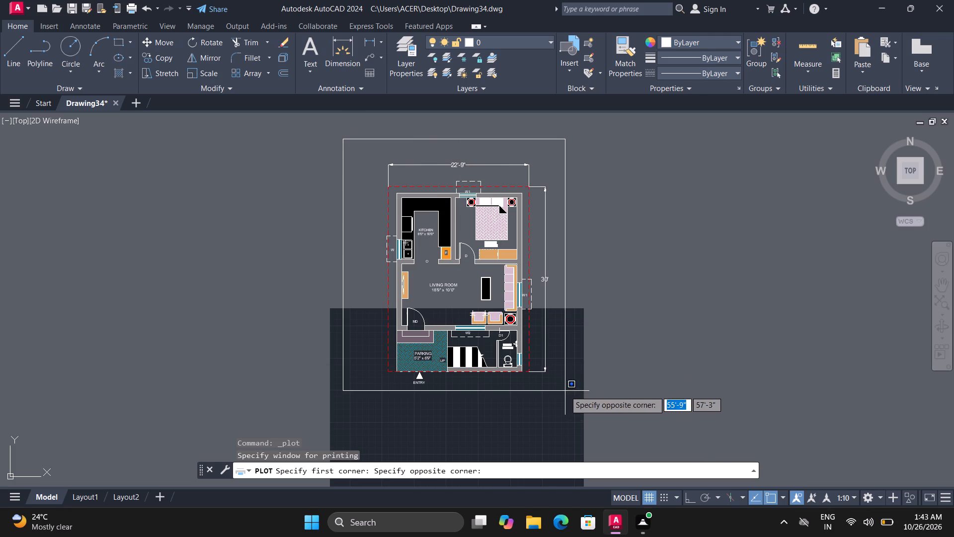
left_click(565, 391)
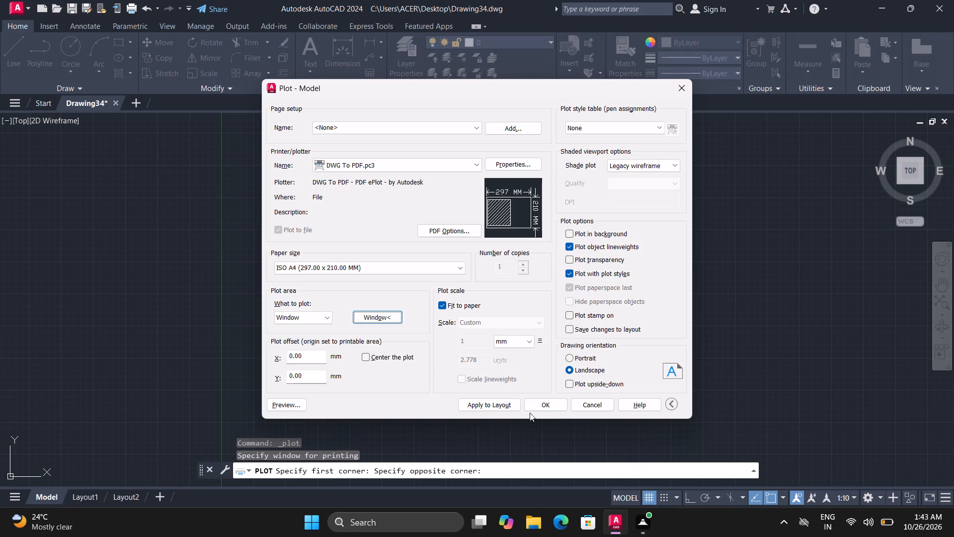
left_click(536, 409)
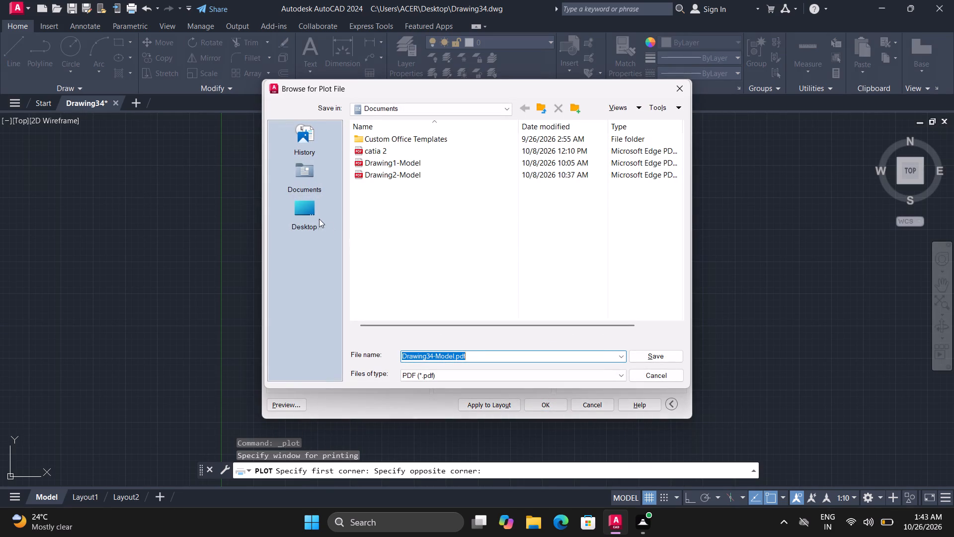
left_click(314, 215)
left_click(671, 352)
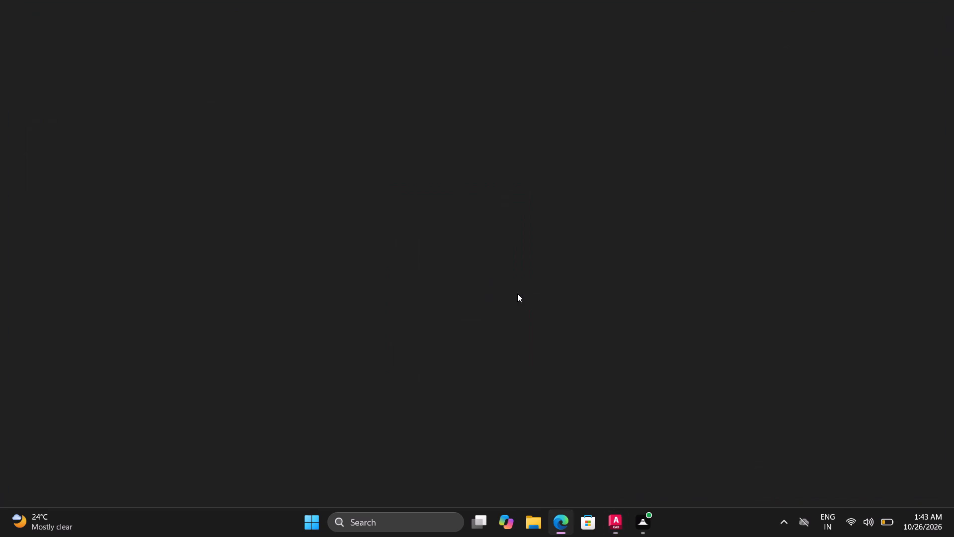
Review the floor plan in the plotted PDF, including its fills, labels and dimensions, and close the viewer.
scroll(435, 271, "down", 2)
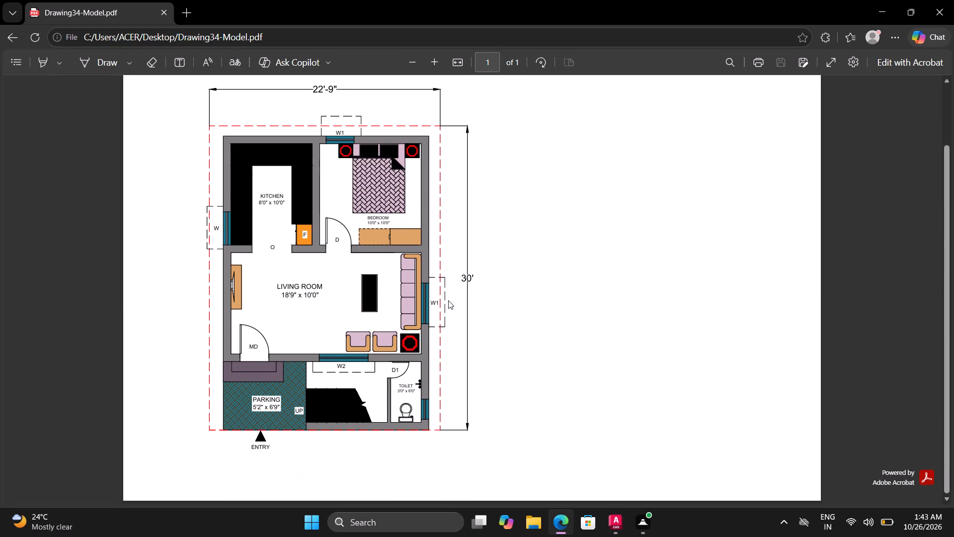
scroll(332, 290, "up", 2)
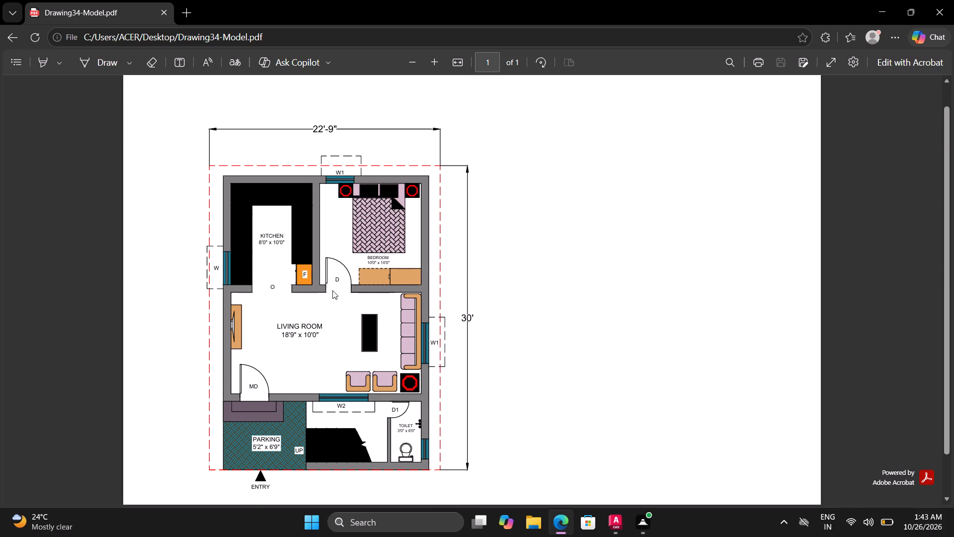
scroll(332, 290, "up", 2)
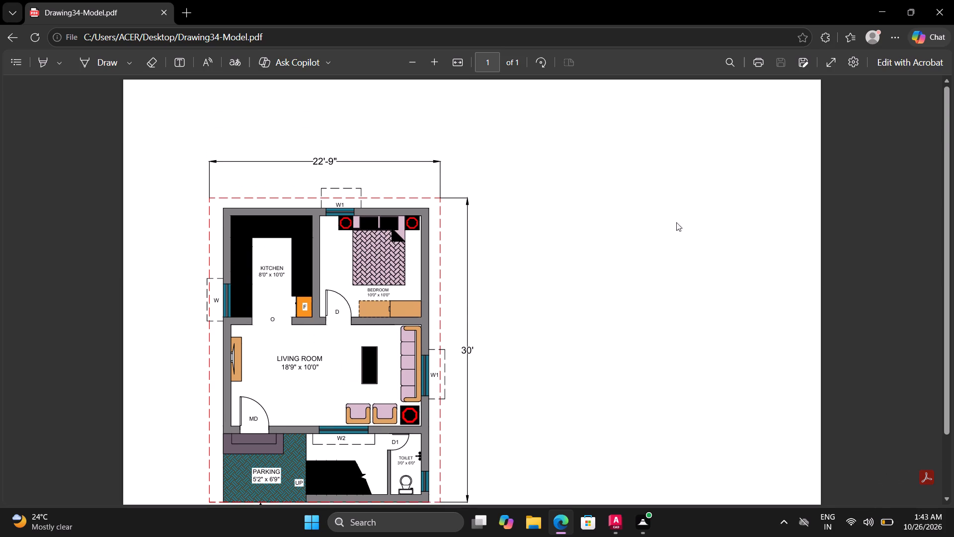
left_click(939, 4)
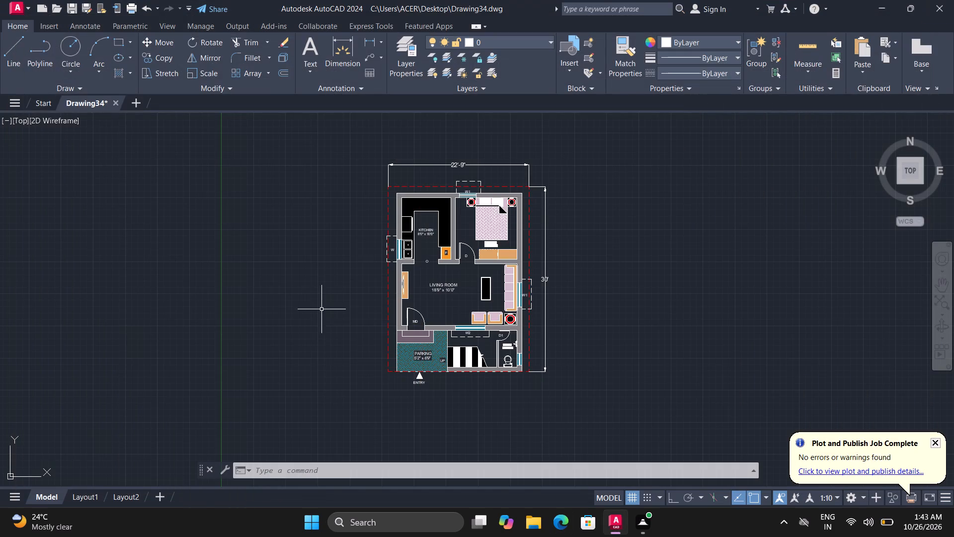
Exit AutoCAD.
left_click(937, 16)
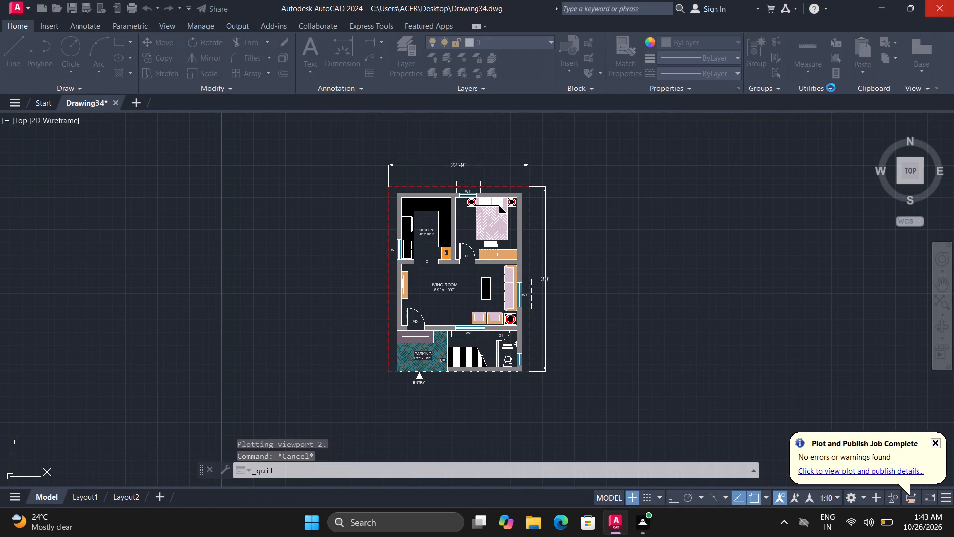
left_click(455, 287)
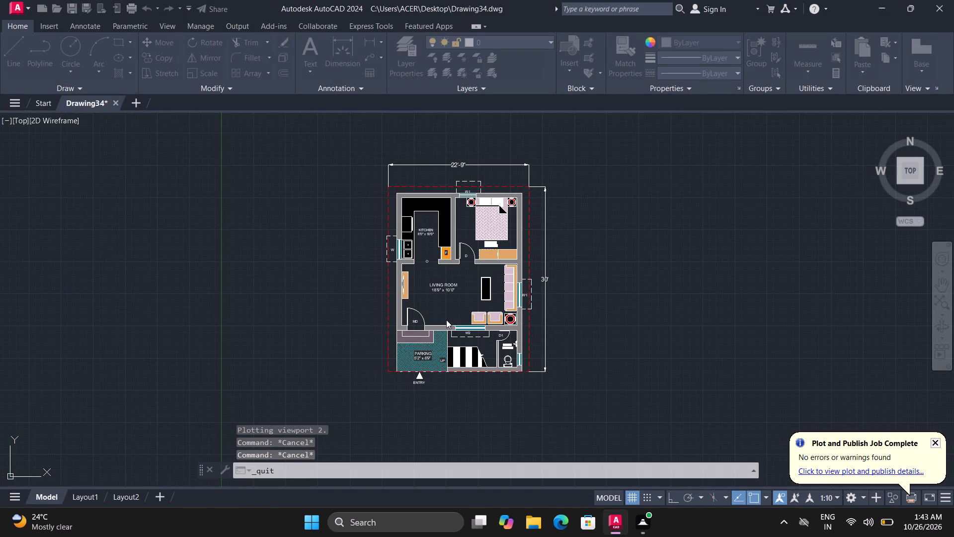